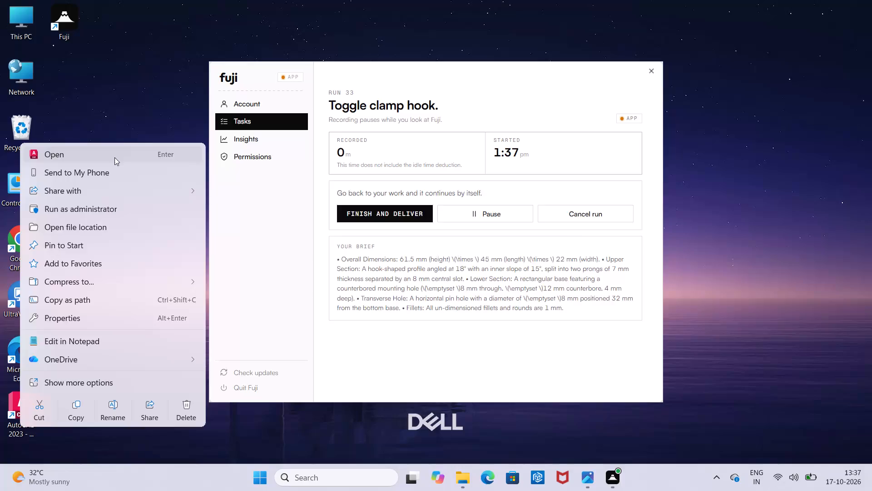
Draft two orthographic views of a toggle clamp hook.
Launch AutoCAD 2023 and start a new blank drawing.
left_click(114, 157)
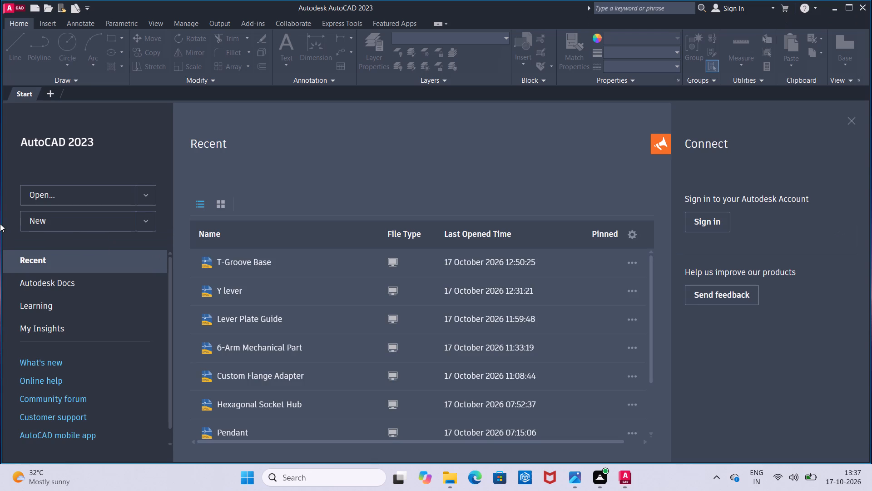
left_click(29, 225)
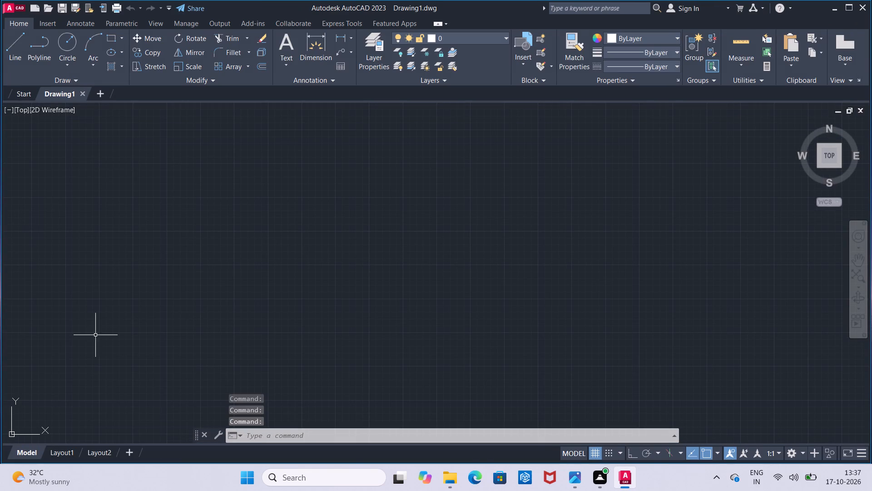
Turn on command logging with LOGFILEON.
left_click(363, 436)
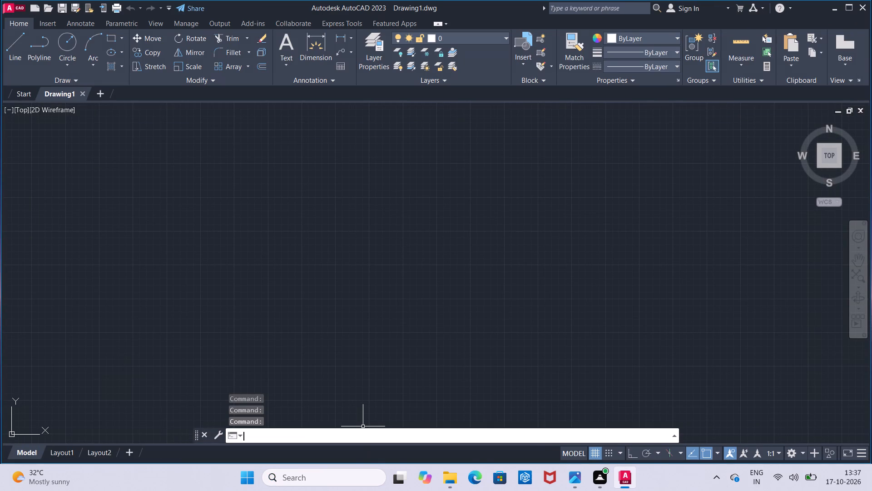
type("logfil")
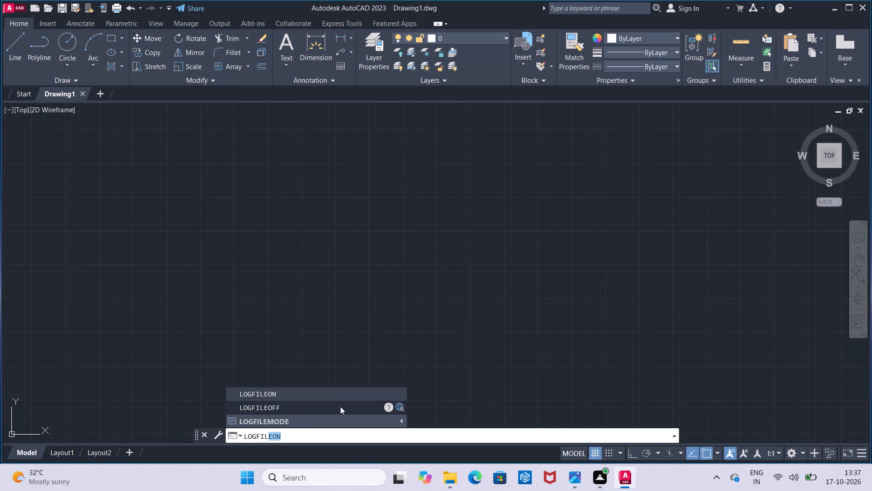
left_click(334, 399)
Configure the drawing units with a length precision of 0.
left_click(334, 436)
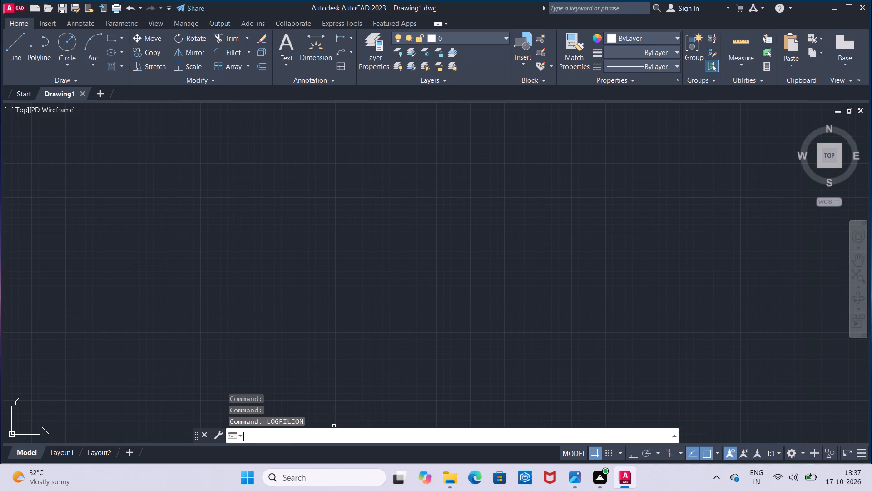
type("units")
key("Return")
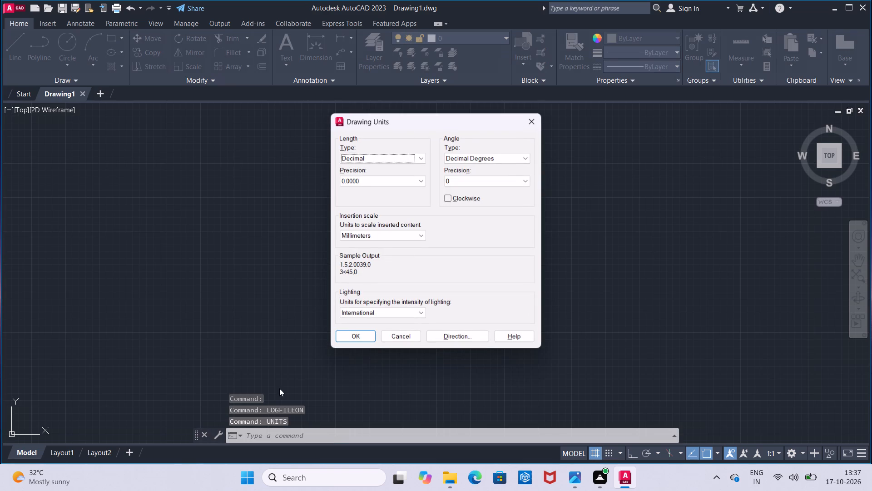
left_click(379, 175)
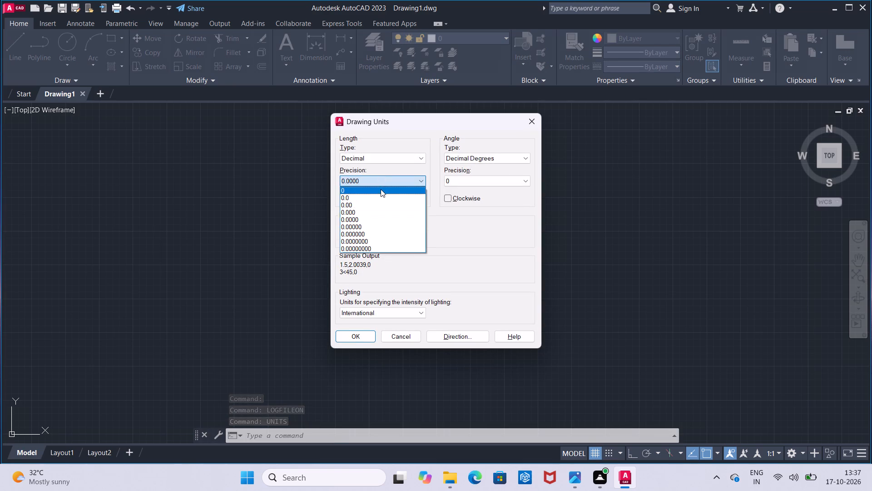
left_click(381, 189)
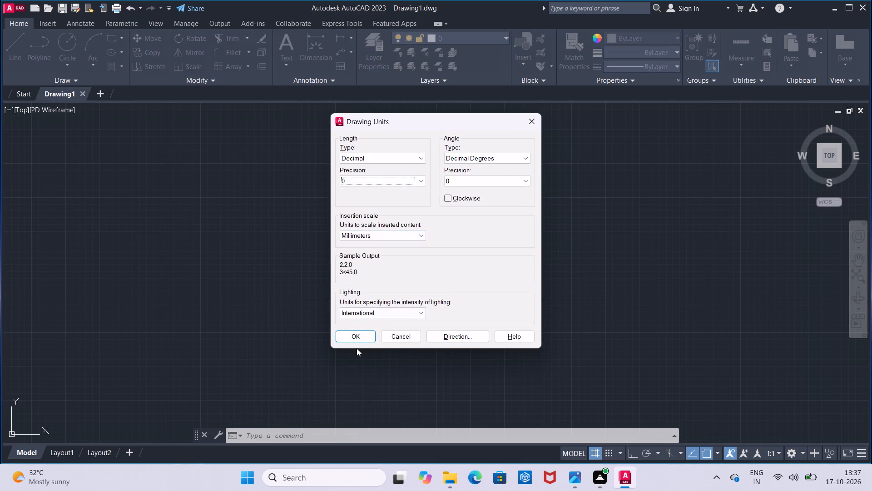
left_click(357, 341)
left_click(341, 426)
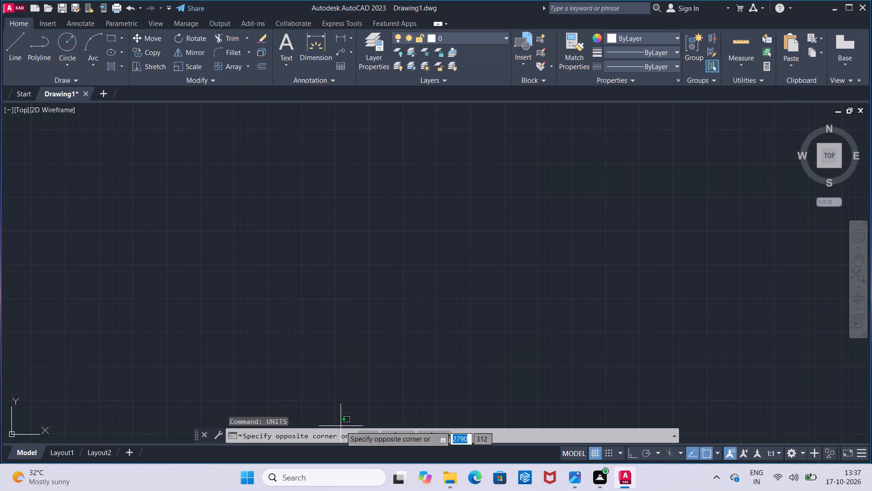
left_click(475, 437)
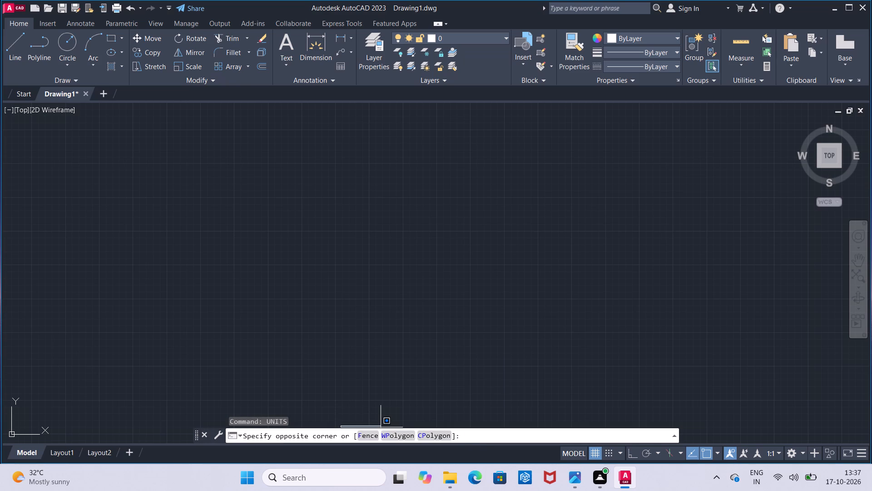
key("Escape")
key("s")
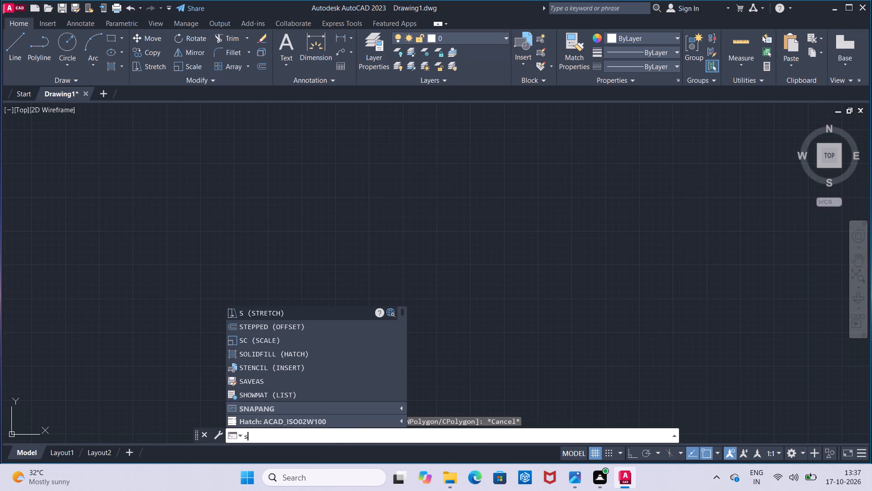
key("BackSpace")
Modify the ISO-25 dimension style to a linear dimension precision of 0 and make it the current style.
key("d")
key("Return")
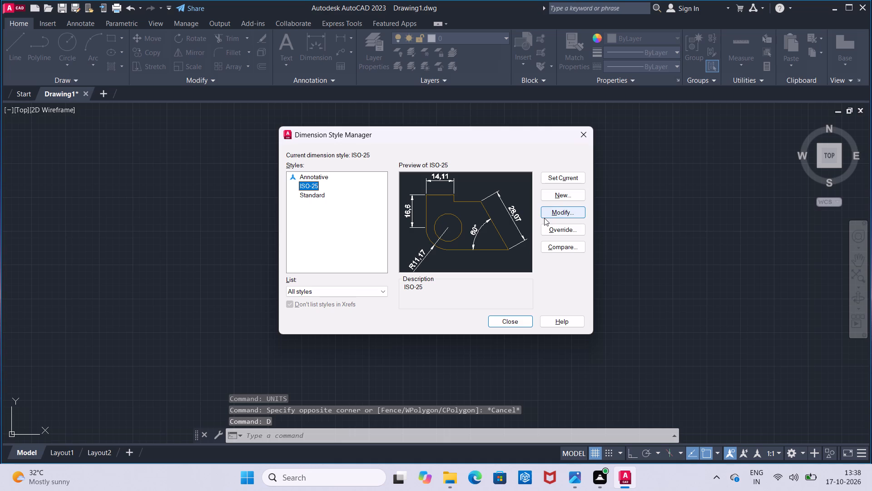
left_click(544, 218)
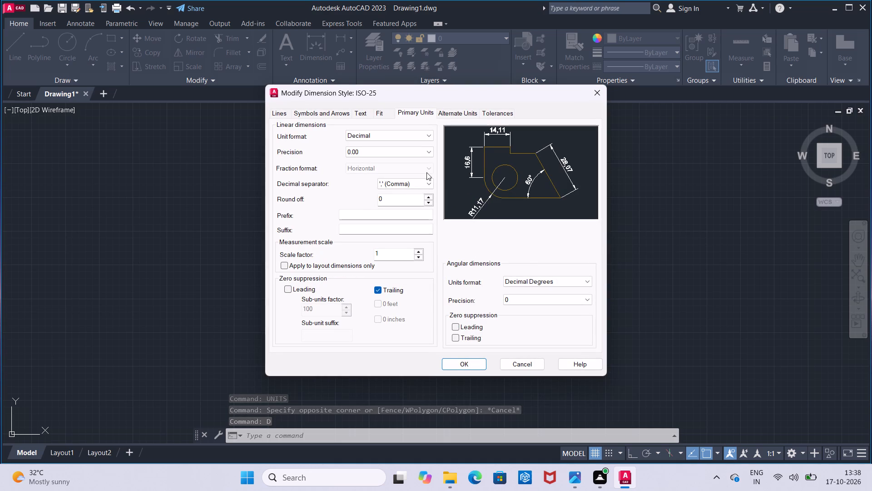
left_click(418, 155)
left_click(417, 158)
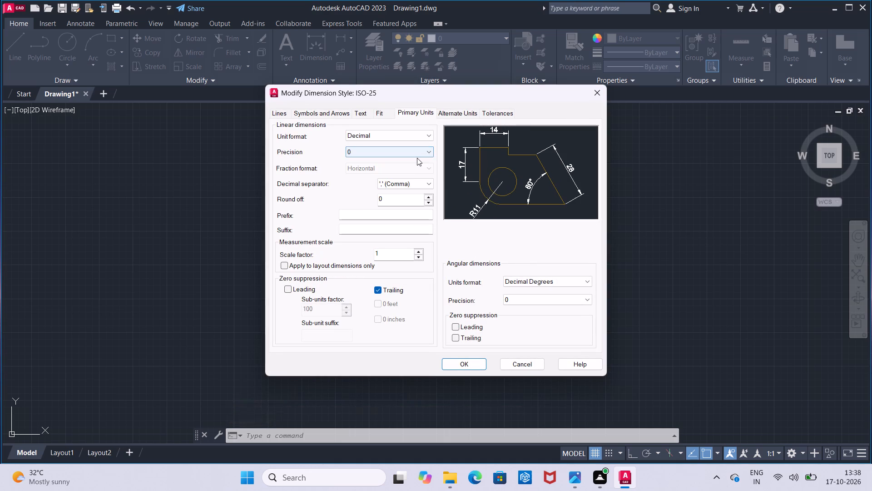
left_click(474, 365)
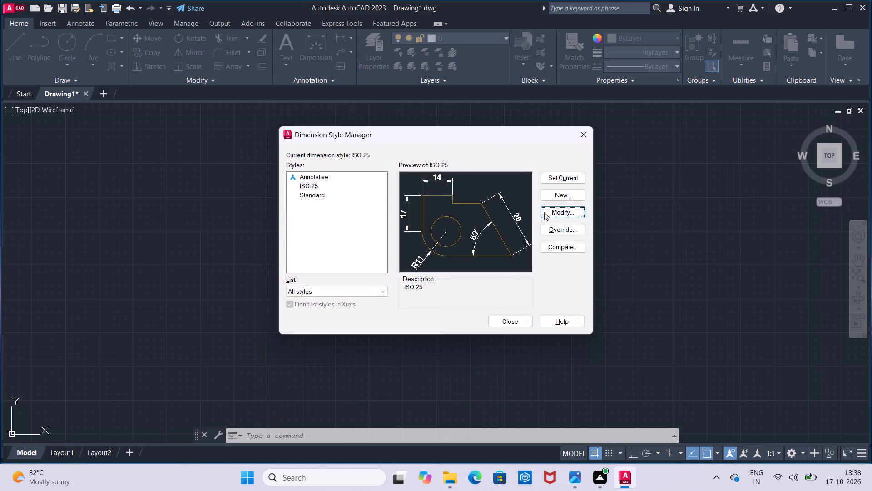
left_click(564, 184)
left_click(564, 178)
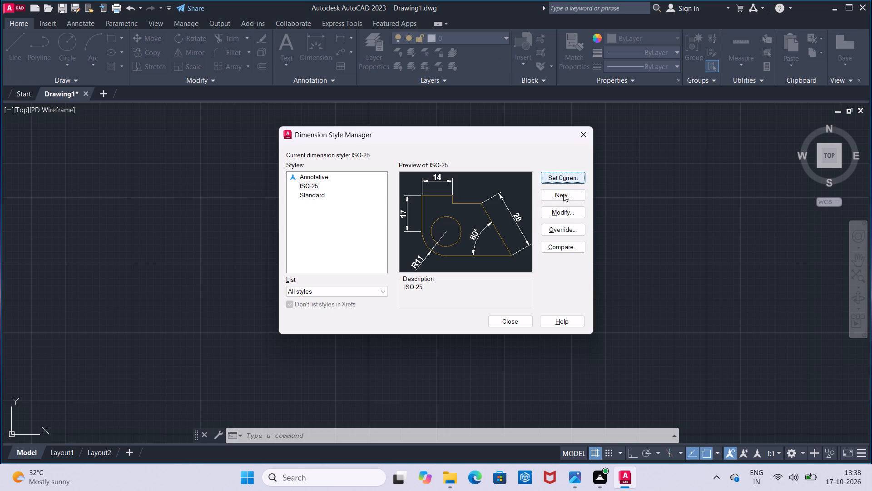
left_click(525, 321)
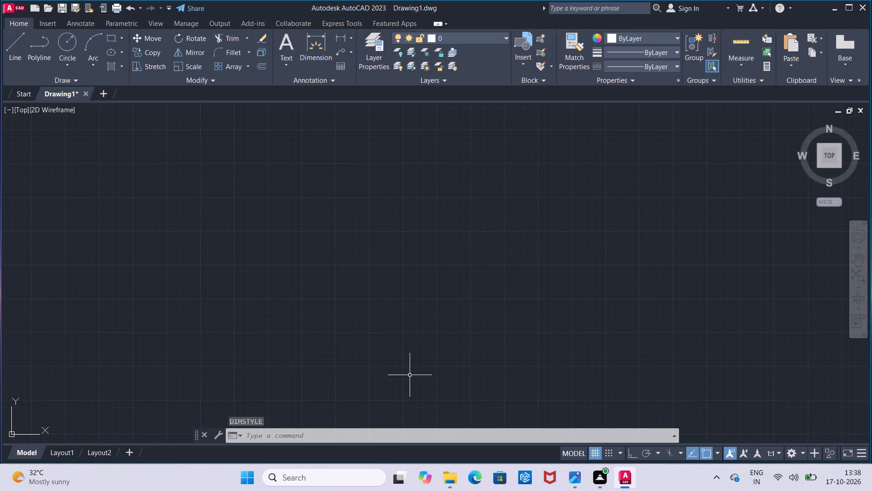
Set the model space drawing limits from 0,0 to 100,100.
left_click(363, 431)
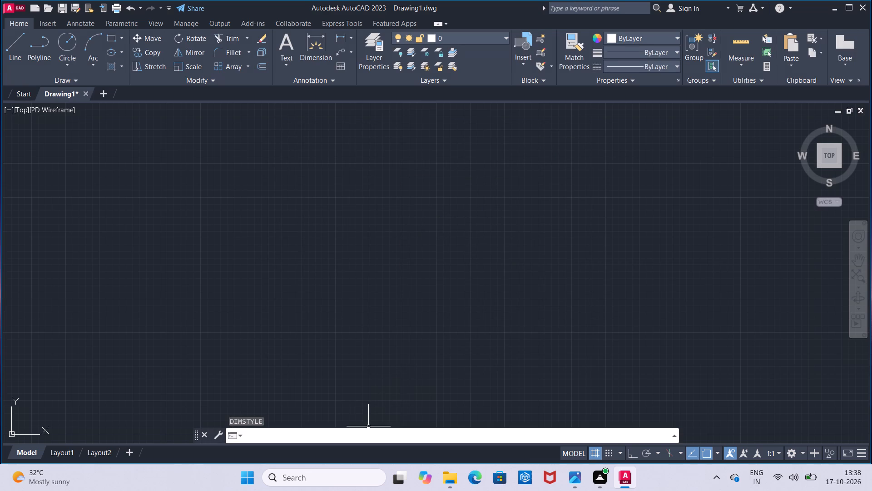
type("lim")
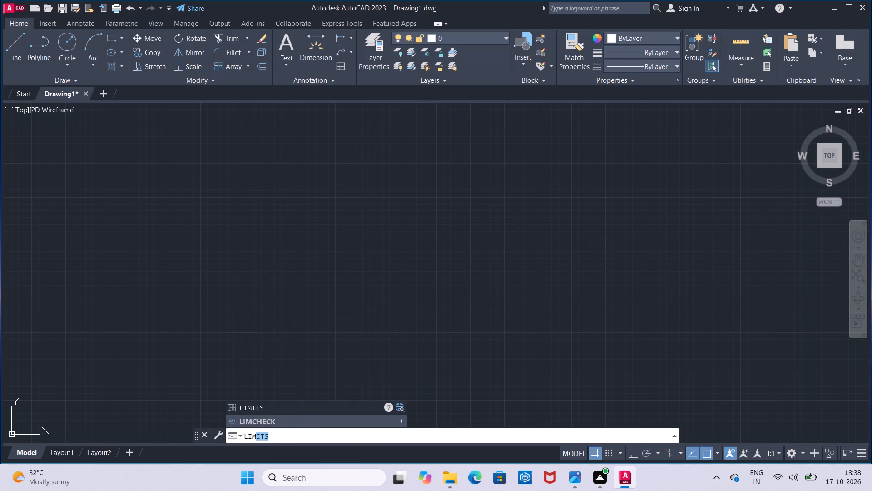
key("Return")
type("0,0")
key("Return")
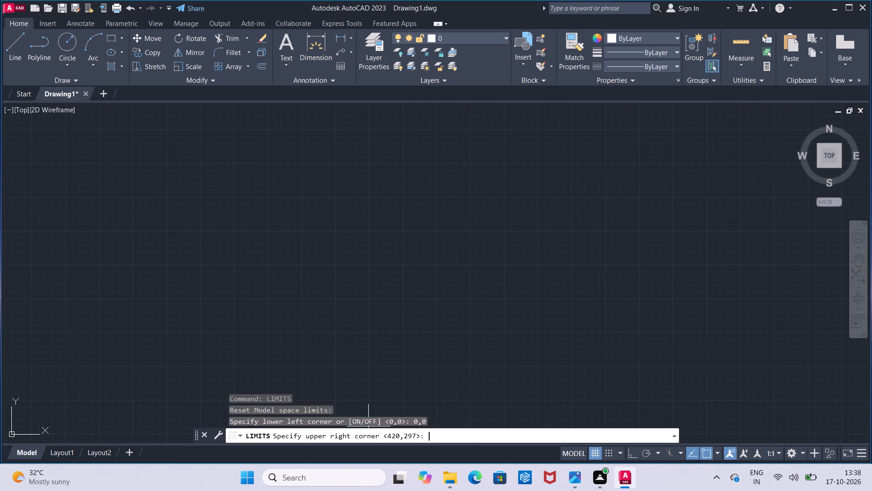
type("100,100")
key("Return")
key("z")
key("Return")
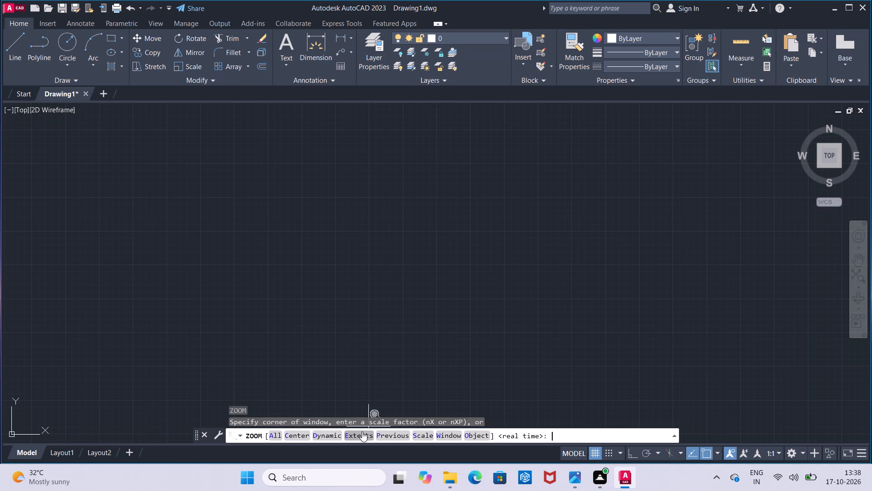
key("a")
key("Return")
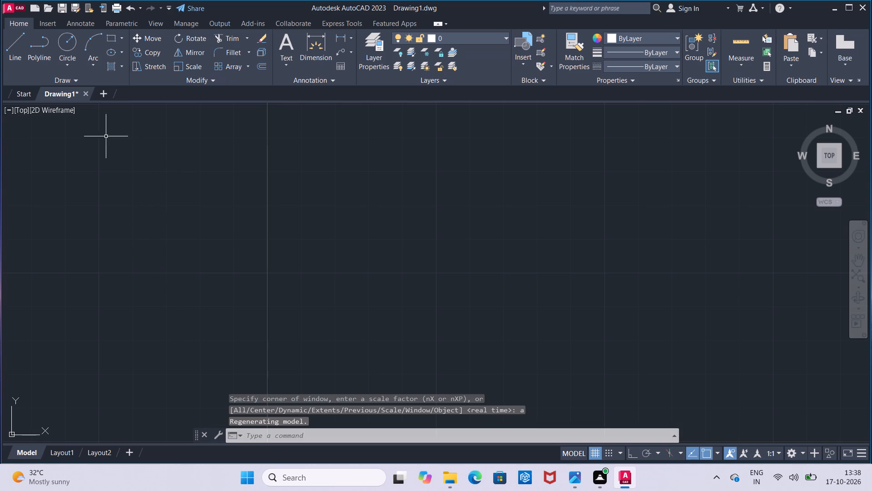
Turn Ortho on and draw a 15 mm horizontal line in the lower part of the drawing area as the base edge.
left_click(15, 53)
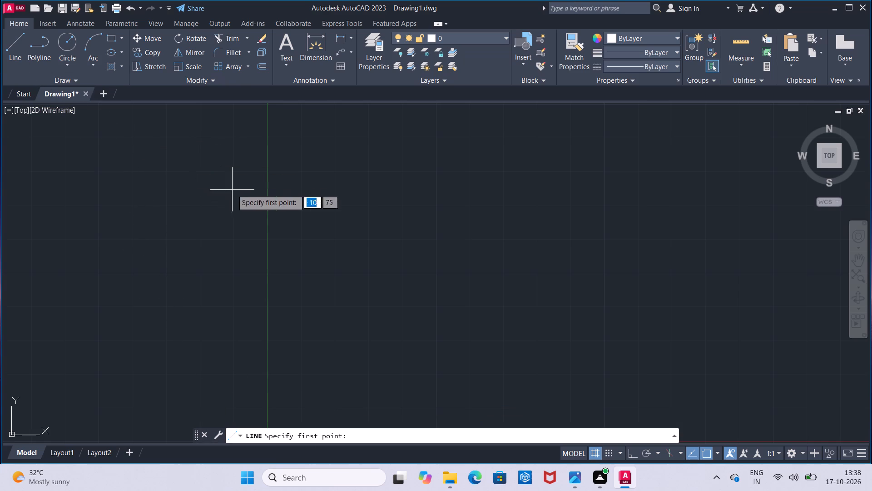
left_click(499, 388)
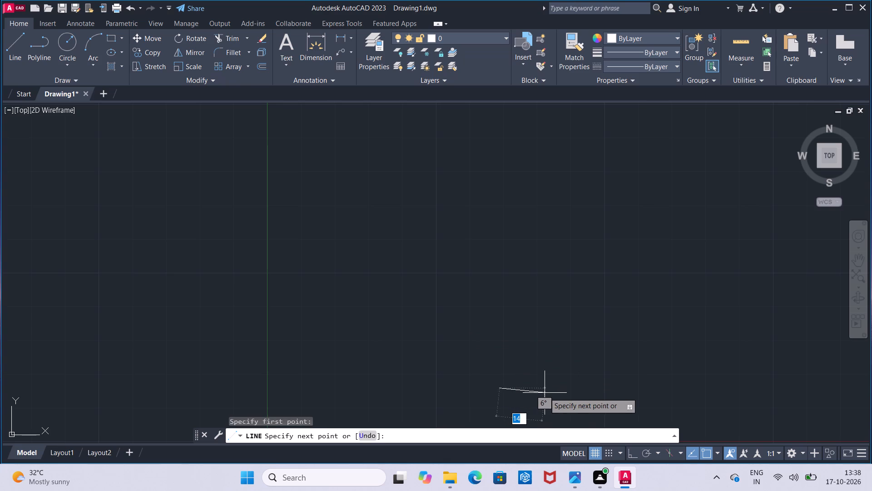
left_click(628, 451)
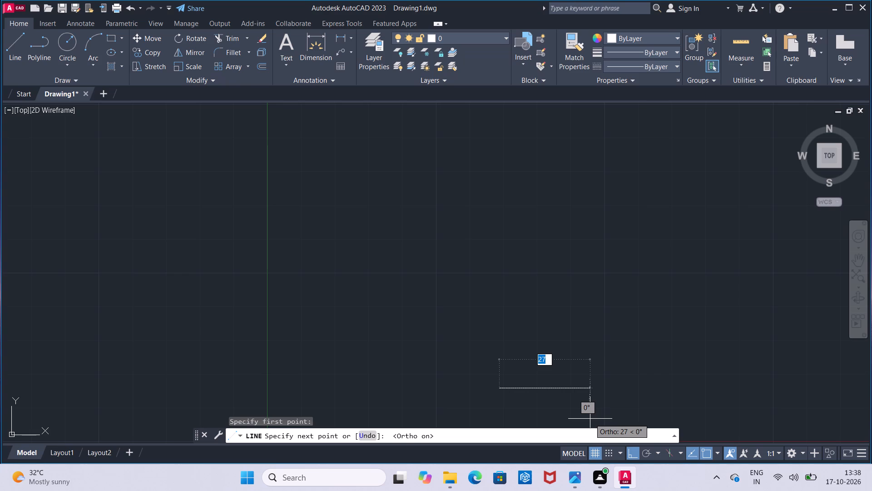
type("15")
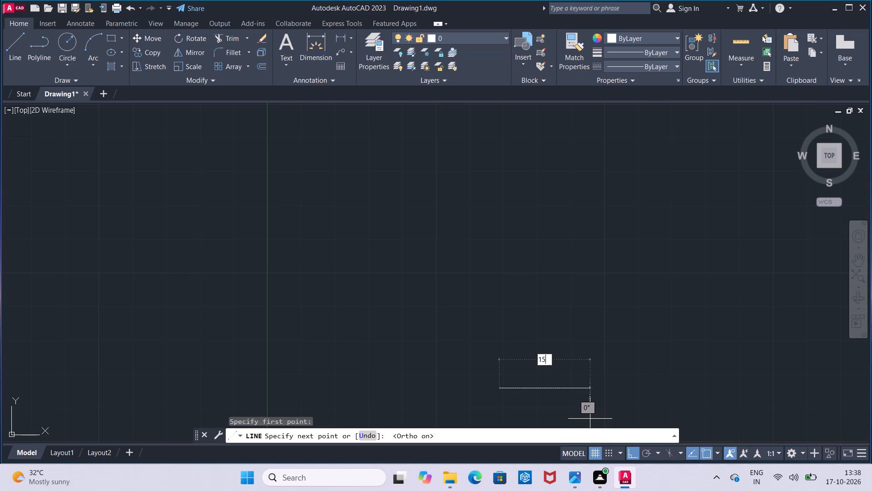
key("Return")
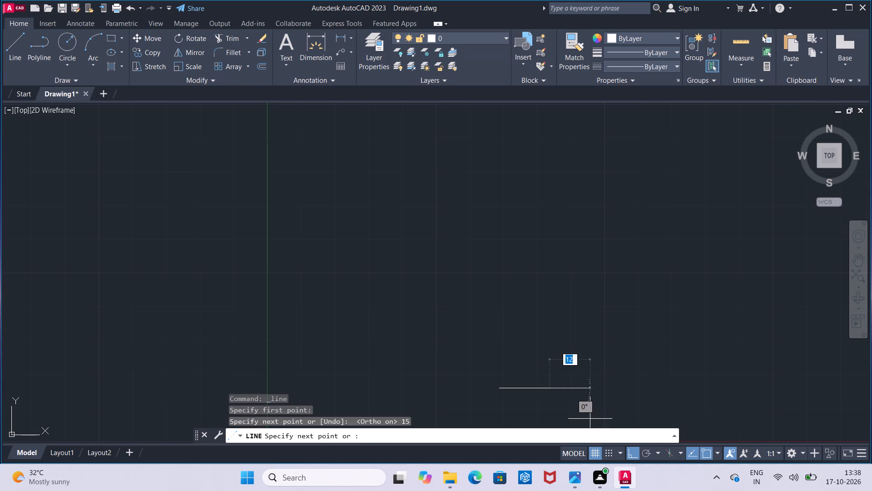
key("Escape")
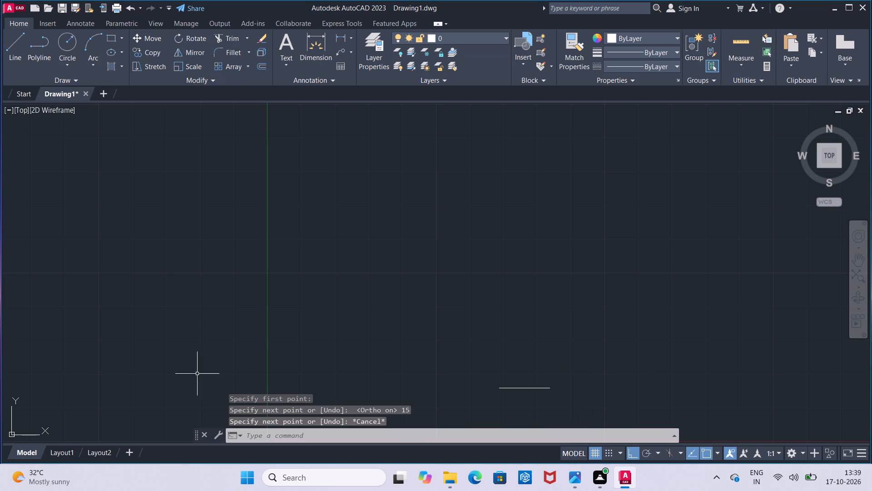
Draw a 25 mm vertical line upward from the left end of the 15 mm base line.
left_click(12, 59)
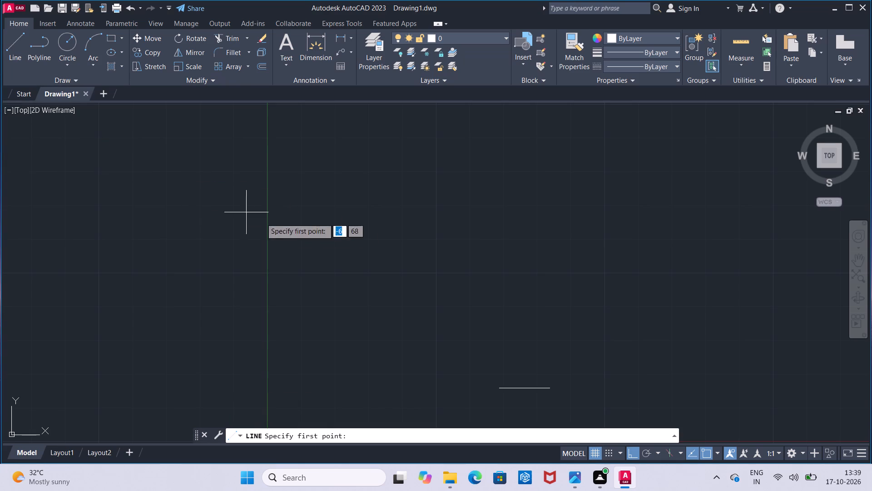
left_click(503, 385)
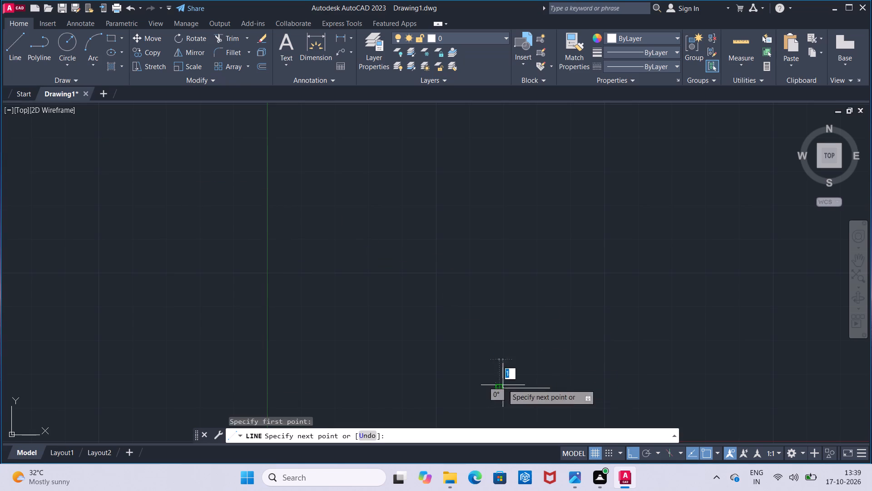
type("25")
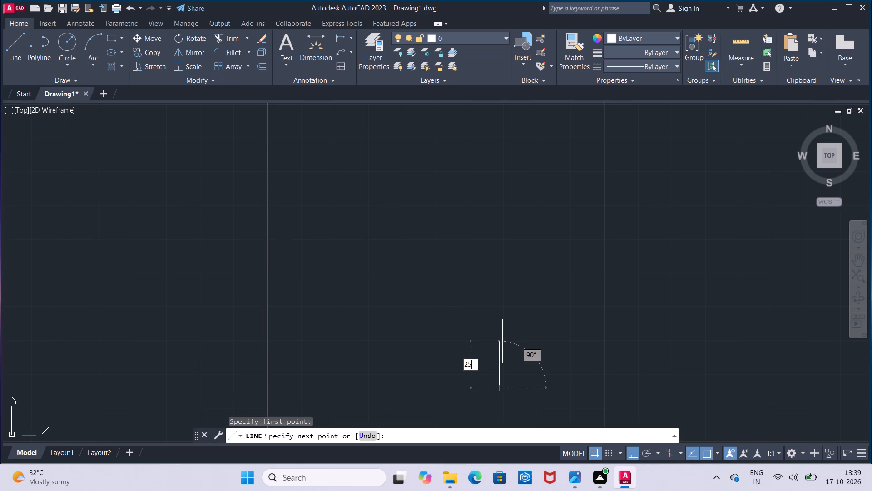
key("Return")
key("Escape")
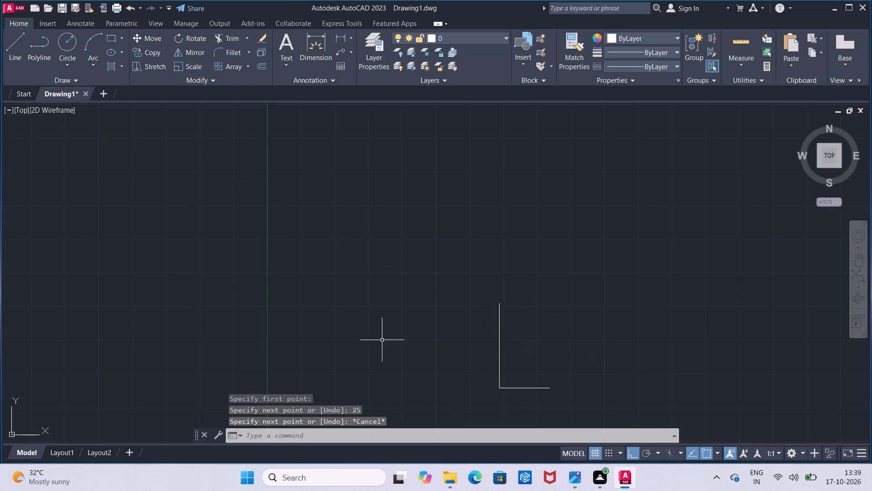
Draw a 32 mm vertical line upward from the right end of the 15 mm base line.
left_click(16, 55)
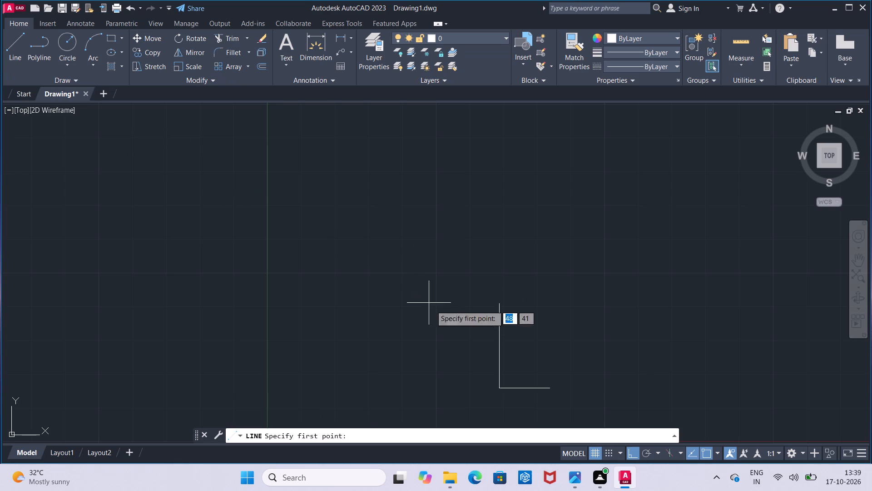
left_click(552, 389)
type("32")
key("Return")
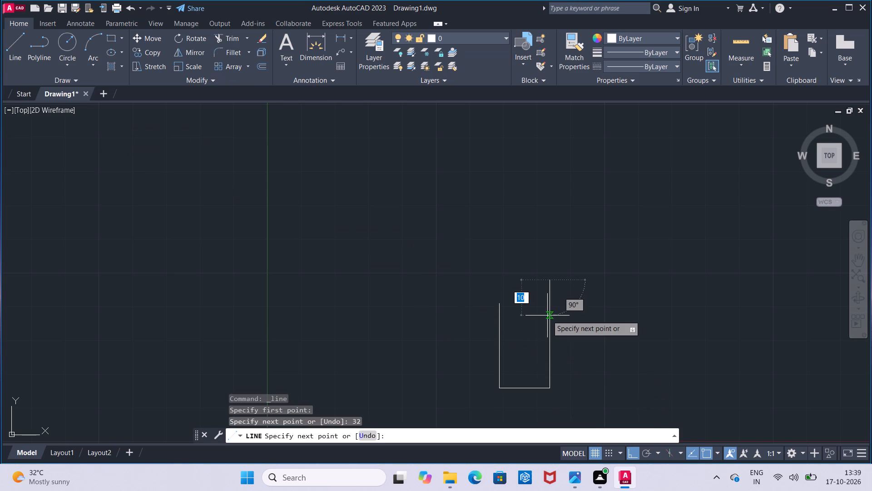
key("Escape")
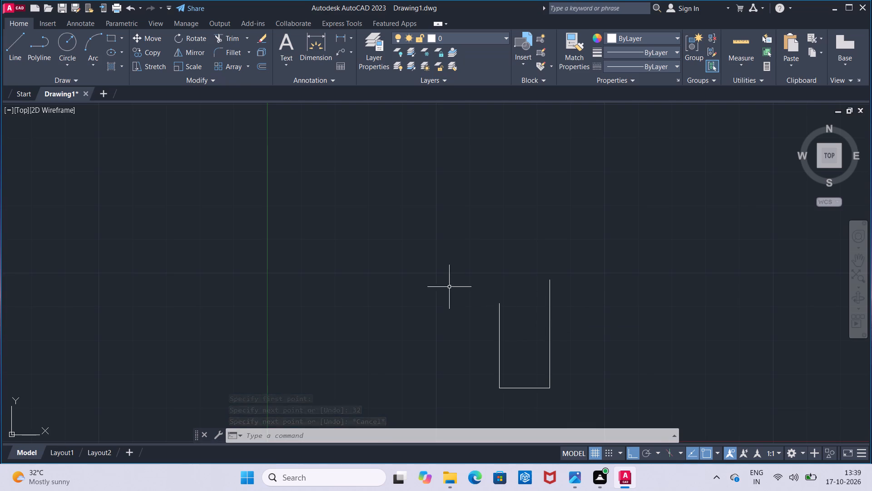
Turn Ortho off for drawing an angled line.
left_click(65, 48)
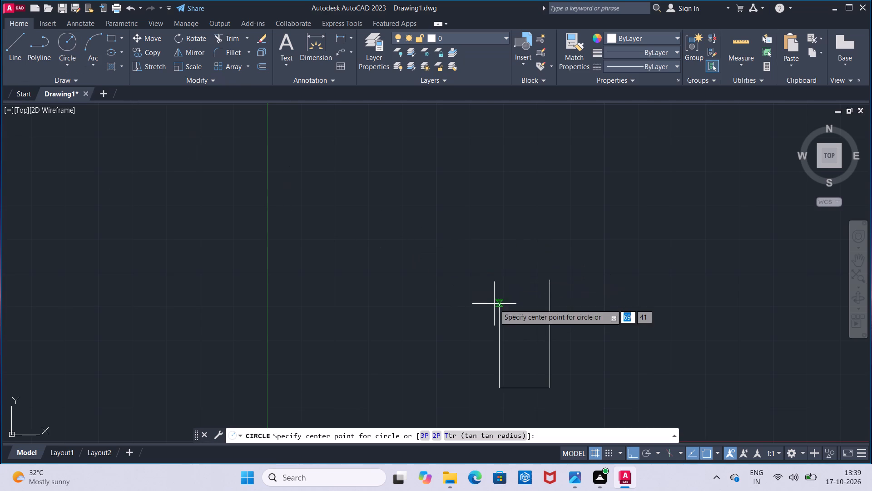
key("Escape")
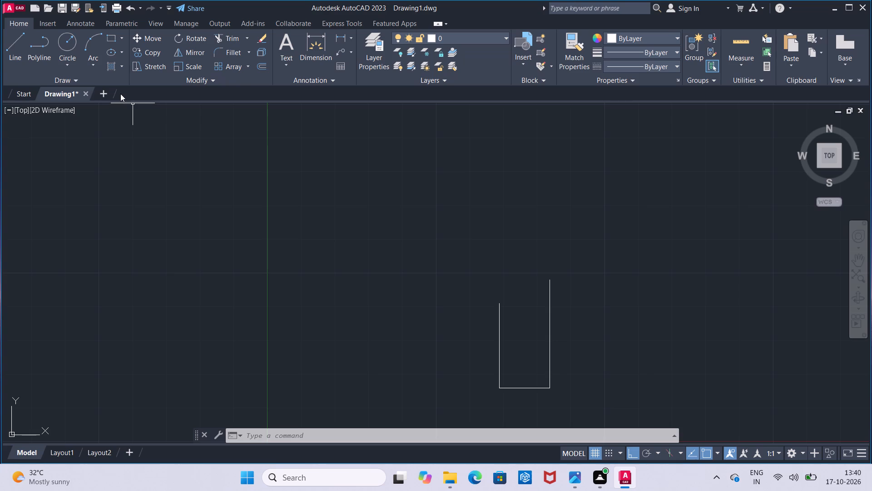
left_click(26, 66)
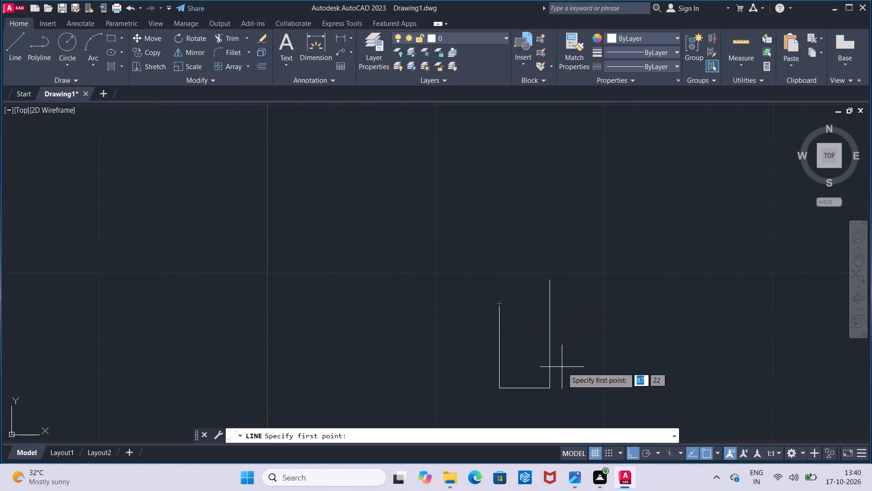
left_click(634, 455)
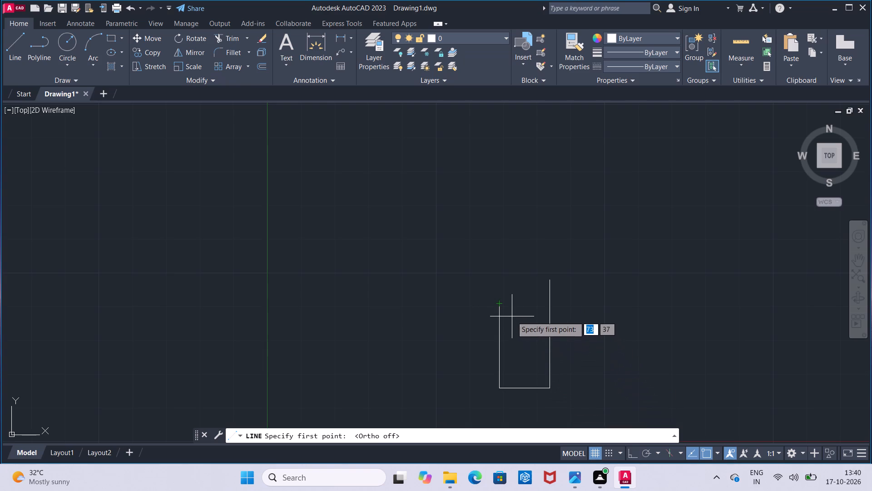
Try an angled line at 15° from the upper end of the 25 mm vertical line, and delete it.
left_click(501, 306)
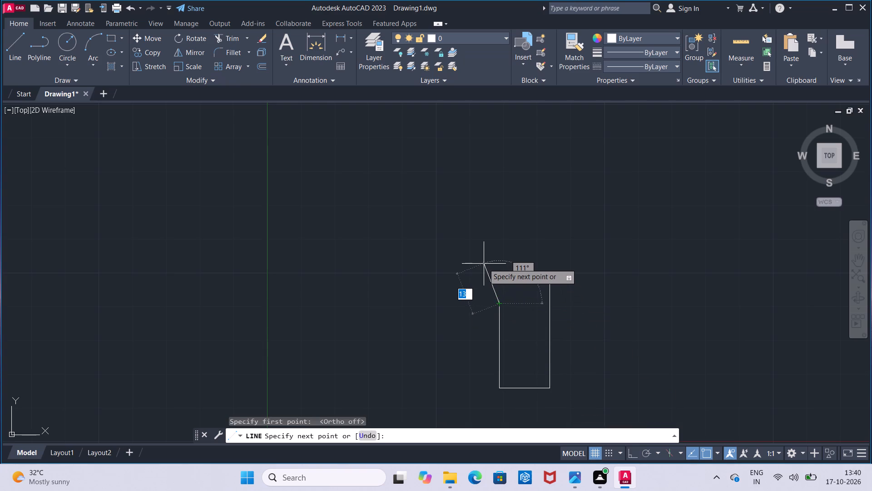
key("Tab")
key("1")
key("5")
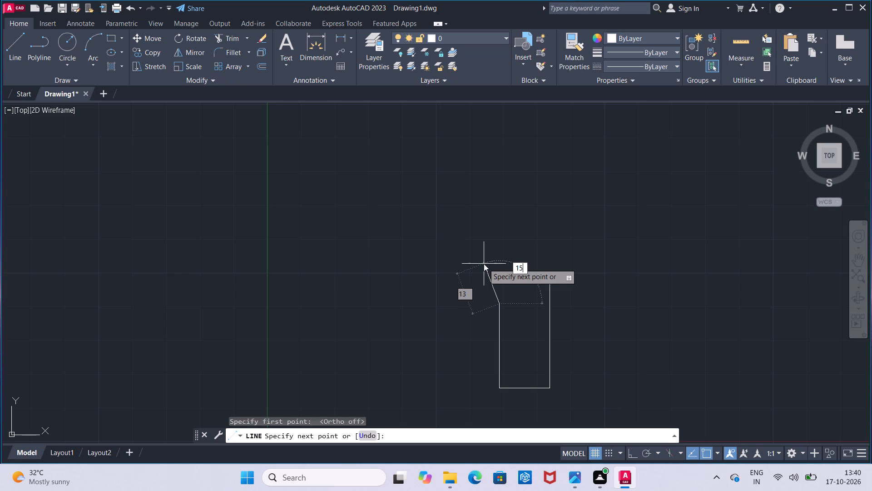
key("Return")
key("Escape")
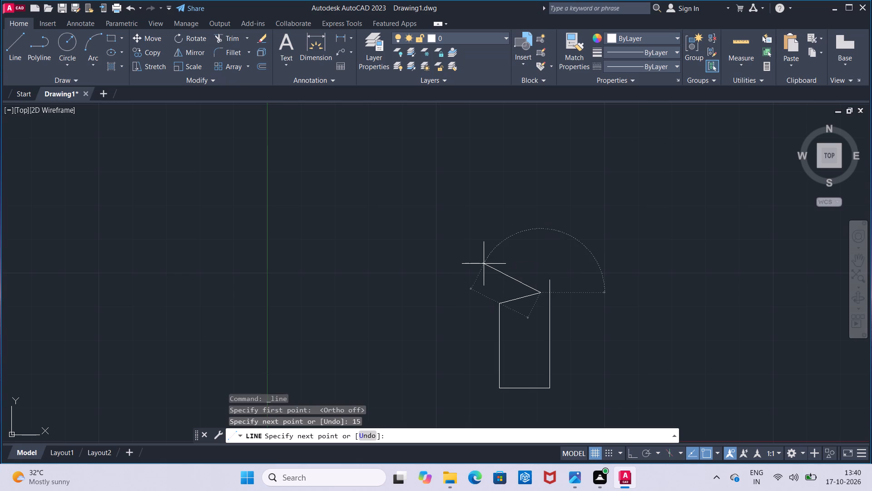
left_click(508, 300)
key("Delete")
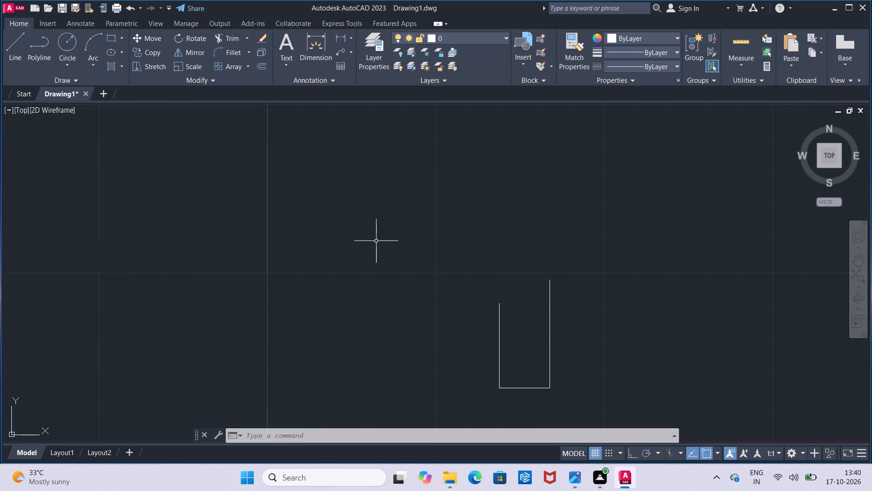
Draw an angled line about 14 mm long at 105° from the upper end of the 25 mm vertical line.
left_click(25, 52)
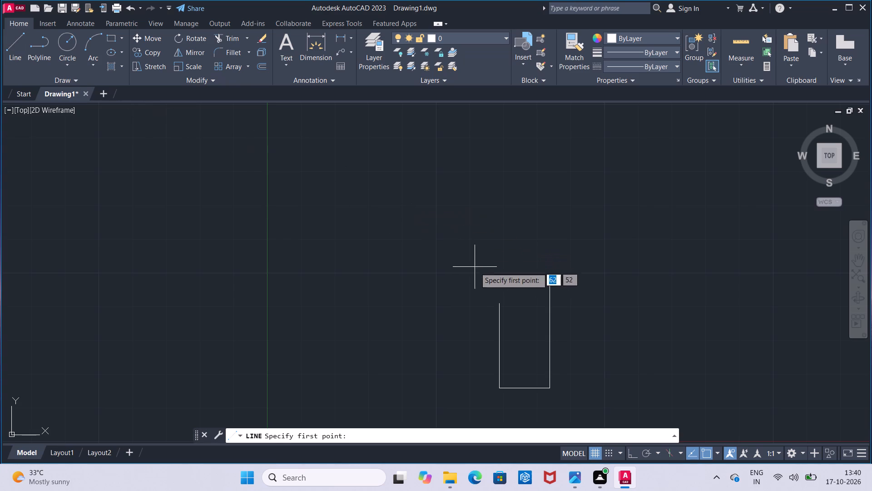
left_click(498, 306)
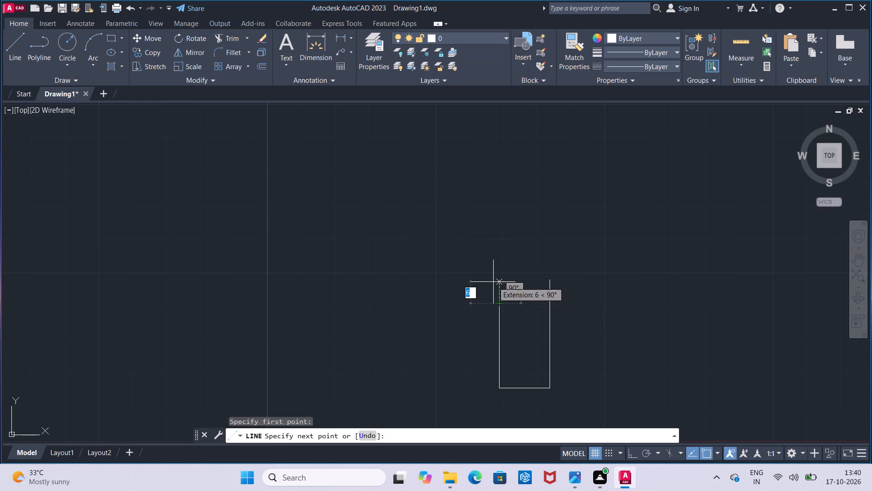
key("1")
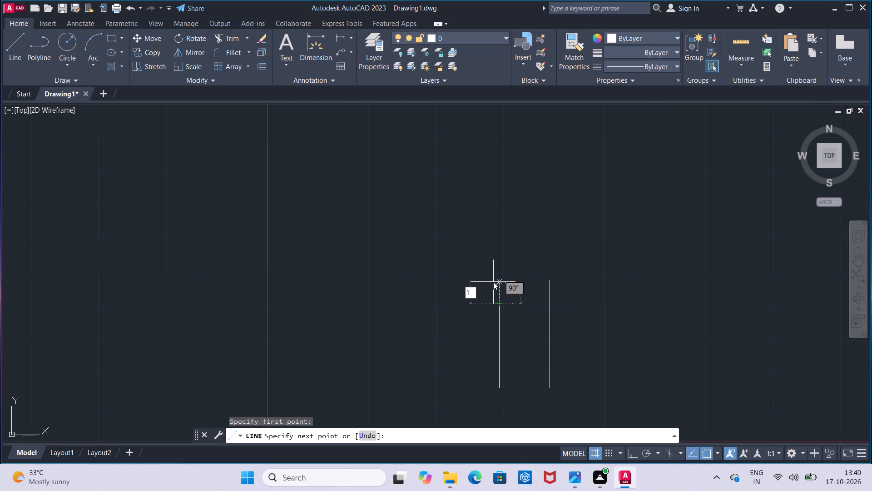
key("BackSpace")
key("Tab")
key("Escape")
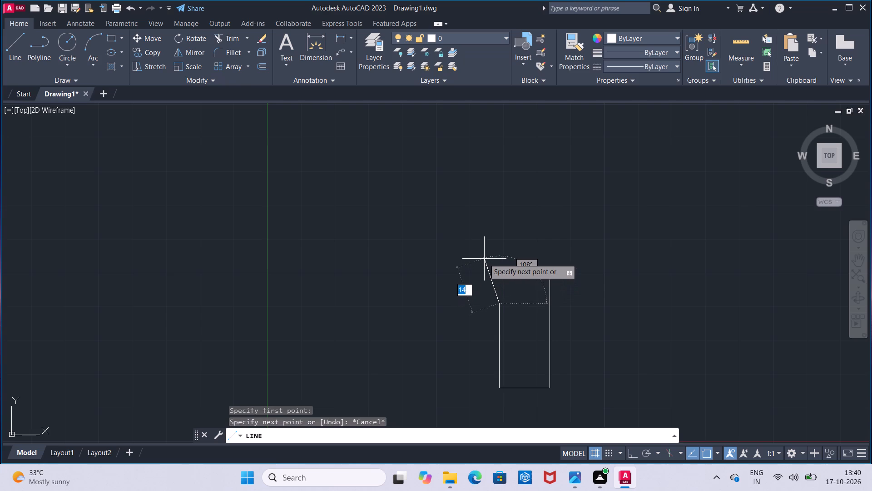
key("Tab")
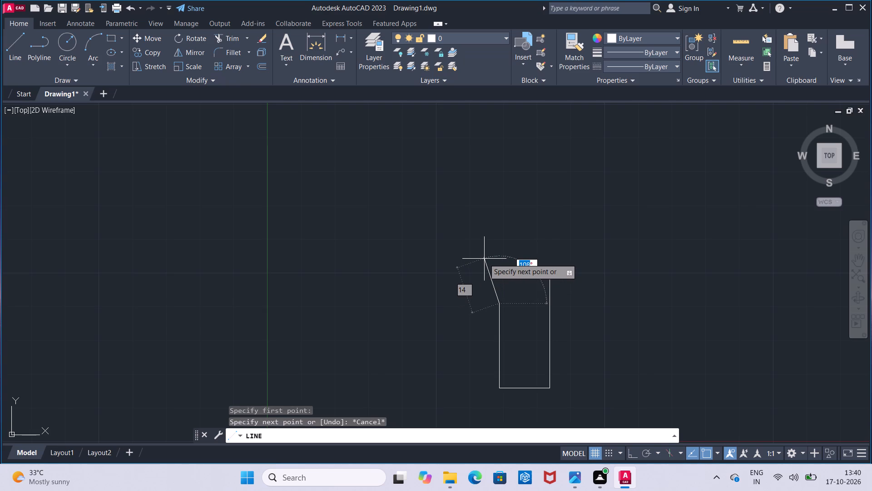
key("1")
key("0")
key("5")
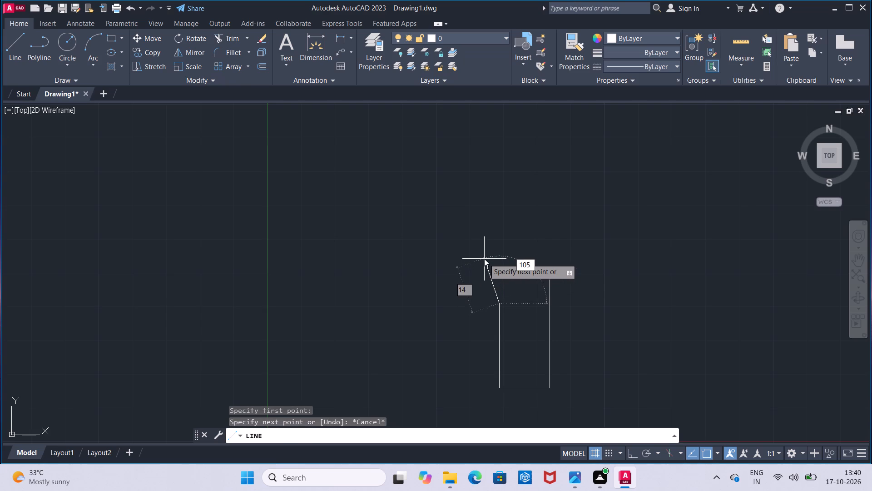
key("Return")
key("Escape")
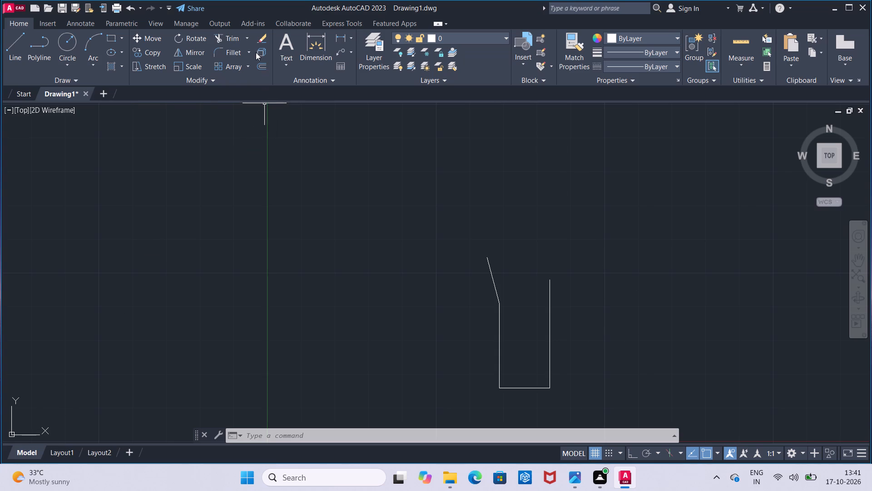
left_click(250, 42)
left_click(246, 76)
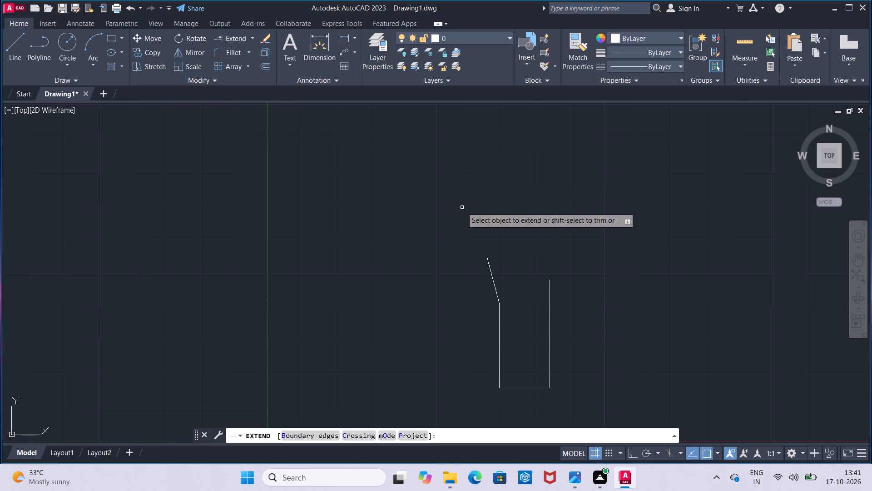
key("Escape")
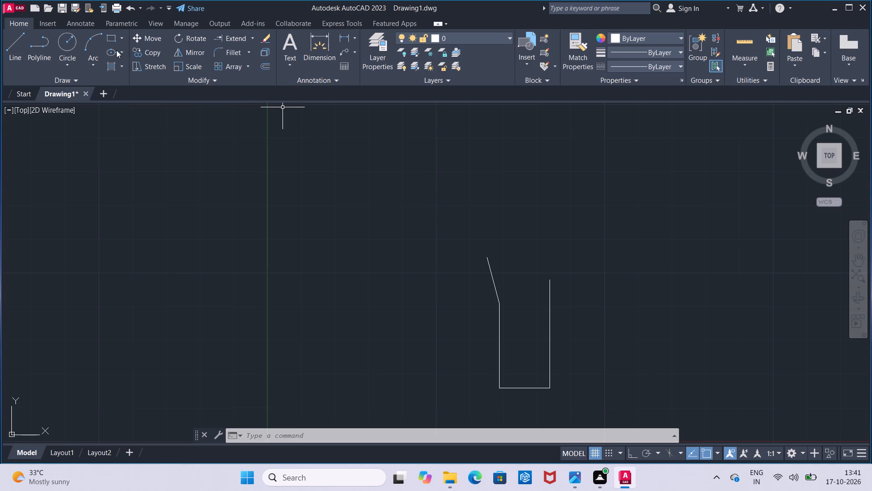
Draw a horizontal line about 17 mm long from the top of the 32 mm vertical line to the angled line.
left_click(19, 53)
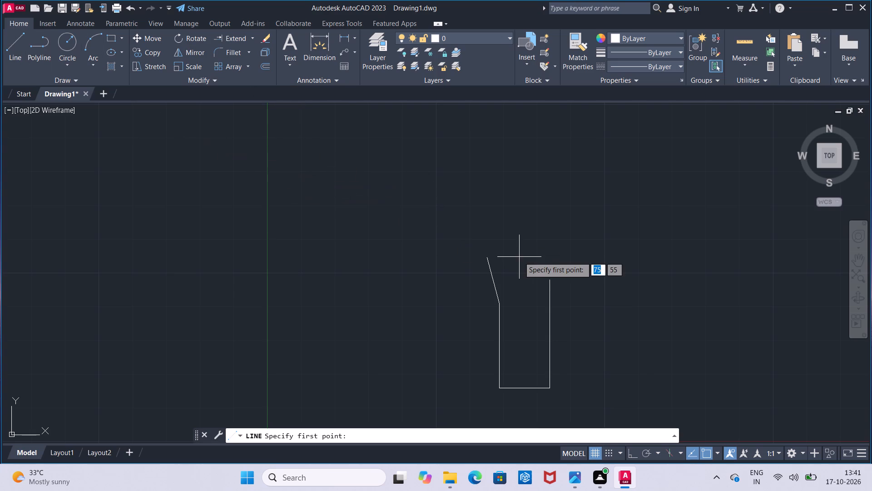
left_click(550, 275)
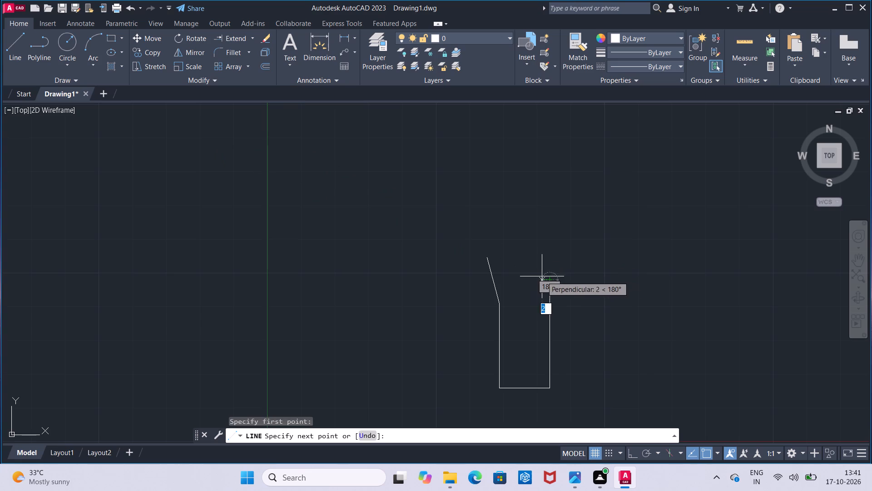
left_click(494, 277)
key("Escape")
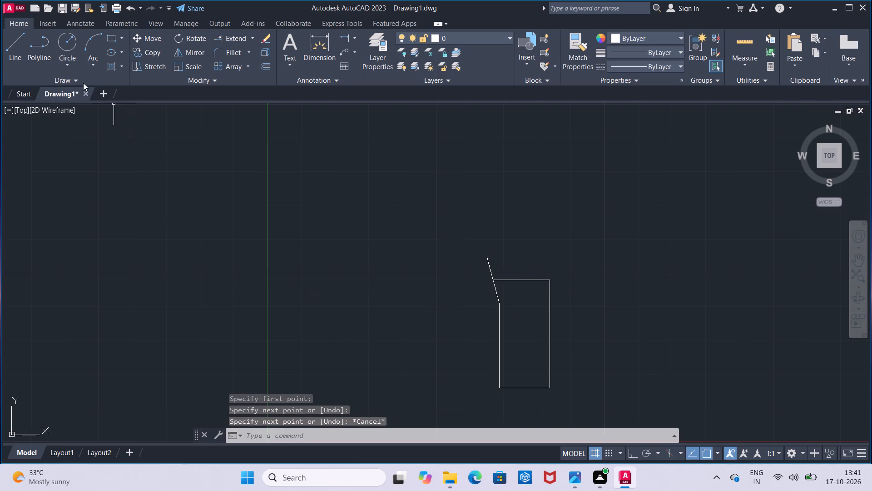
Draw a 32 mm vertical centre line from the base line's midpoint up to the upper horizontal line.
left_click(24, 55)
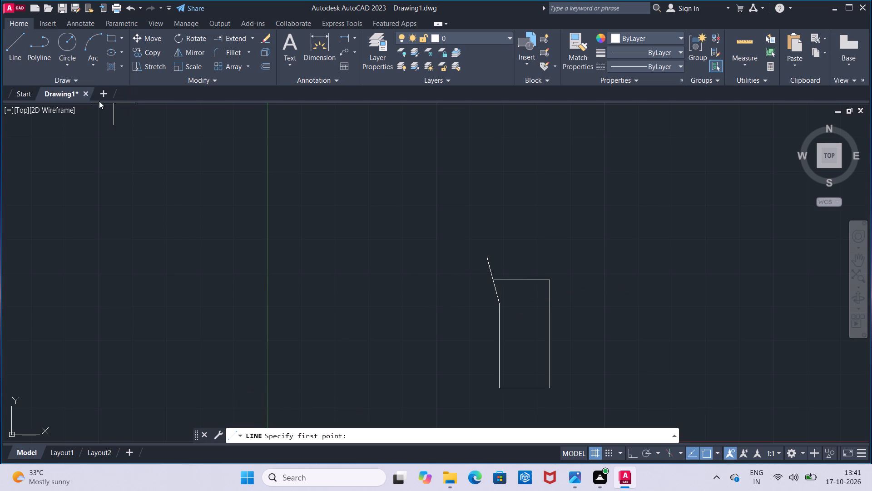
left_click(524, 386)
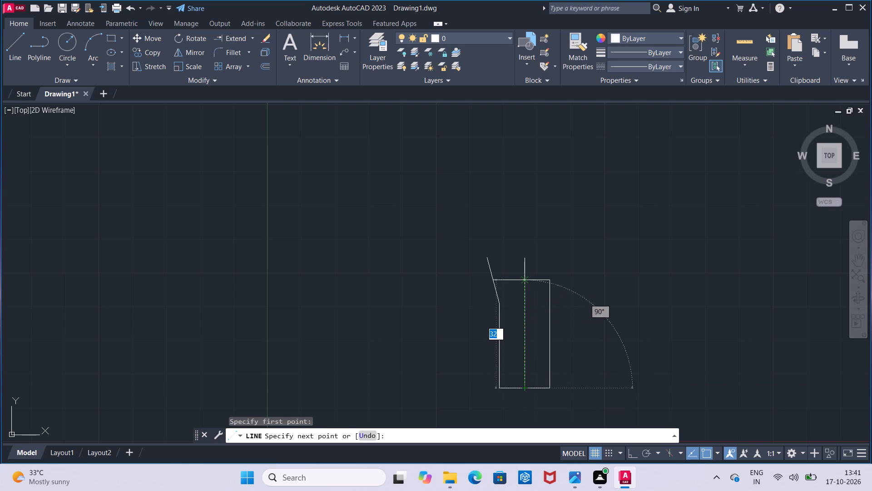
left_click(524, 280)
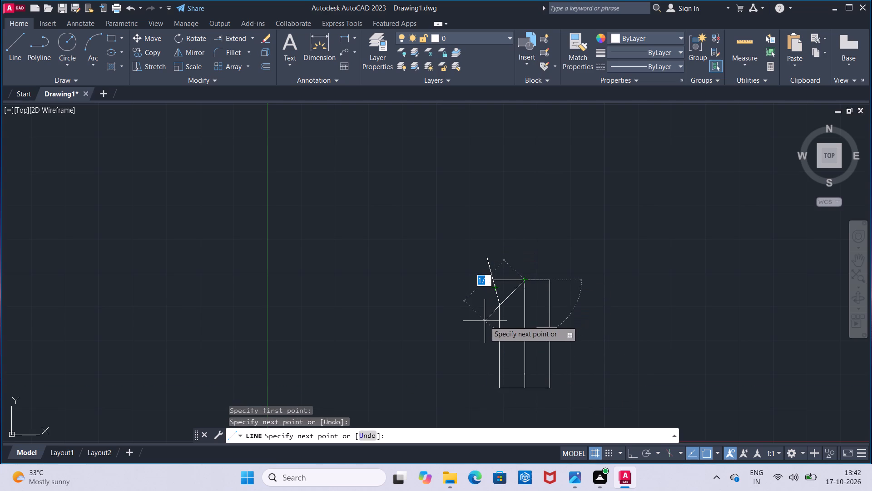
key("Escape")
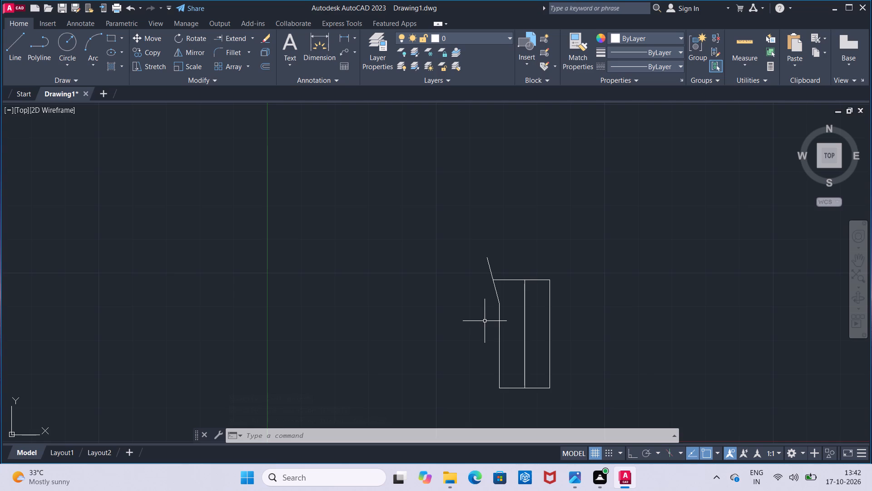
Draw an 8 mm diameter circle centred on the upper end of the vertical centre line.
left_click(75, 46)
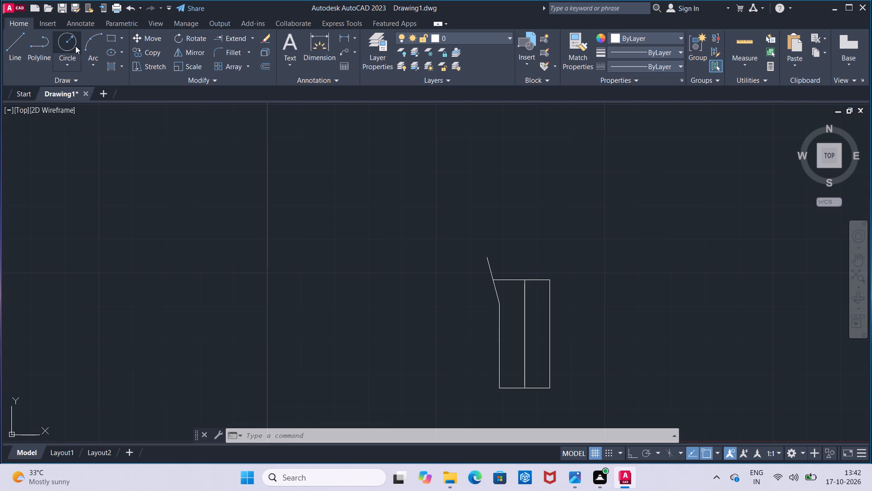
left_click(71, 64)
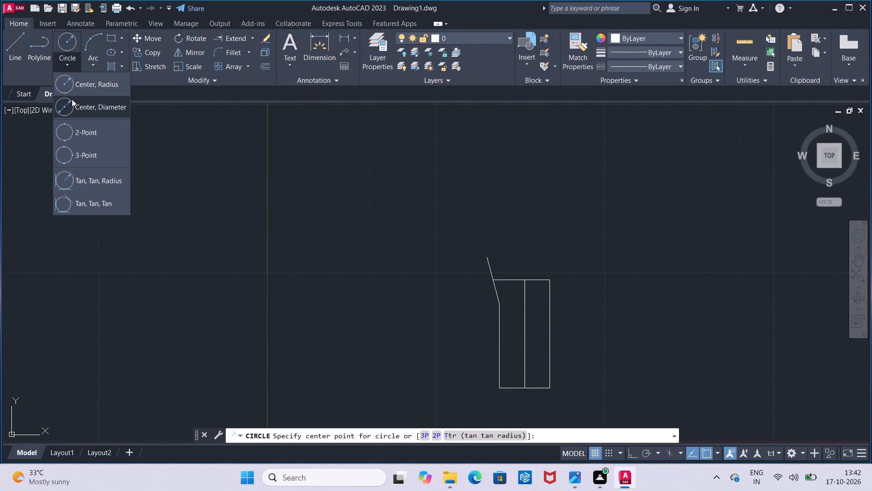
left_click(72, 100)
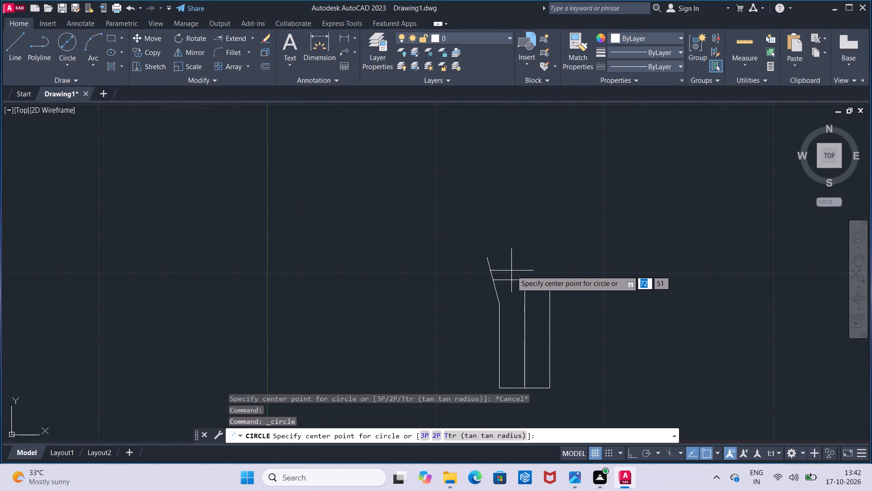
left_click(525, 279)
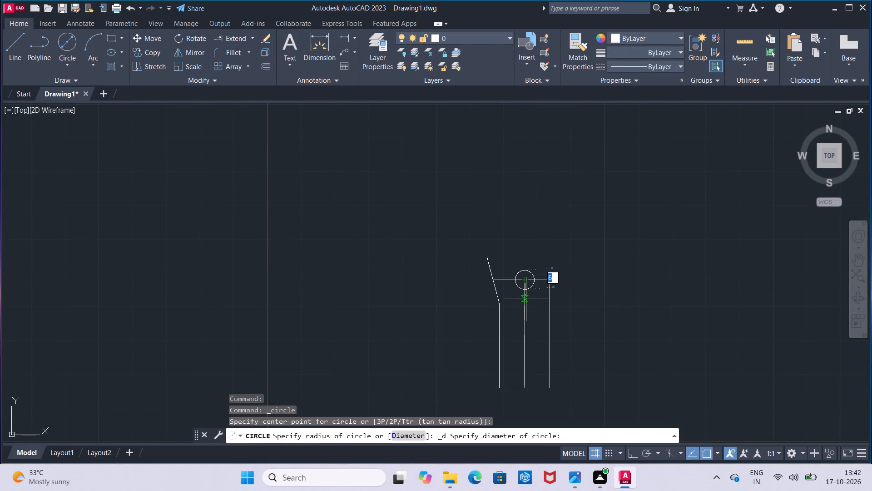
key("8")
key("Return")
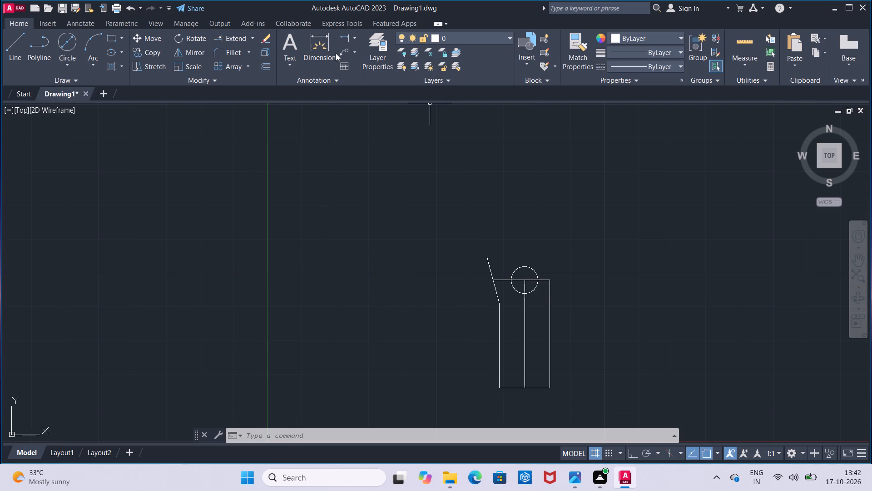
Measure the vertical distance from the lower end of the 25 mm vertical line to the angled line's upper end.
left_click(342, 40)
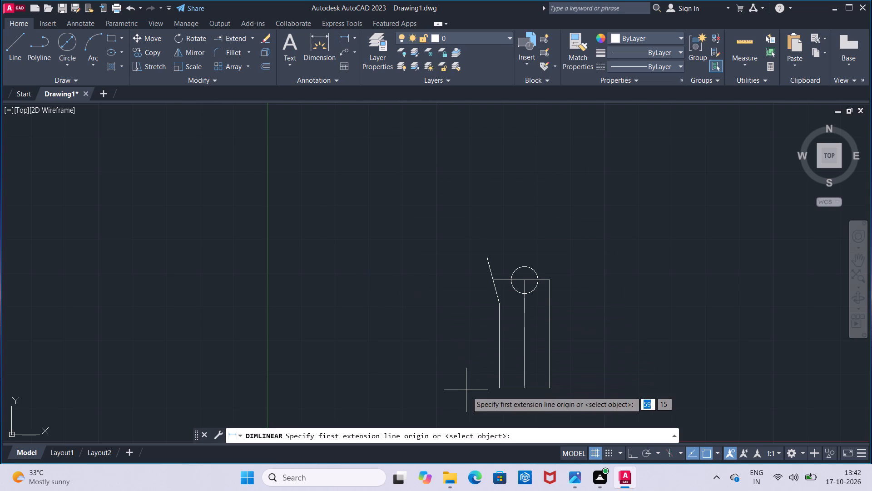
left_click(501, 391)
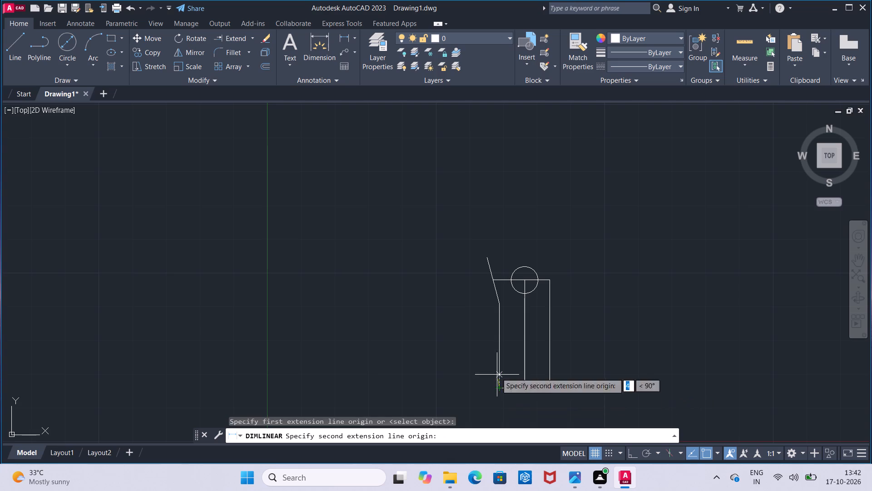
left_click(486, 256)
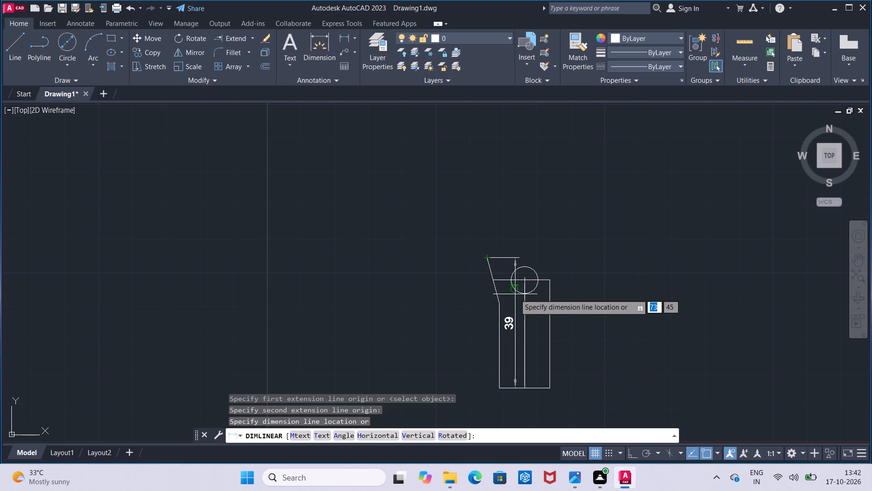
key("Escape")
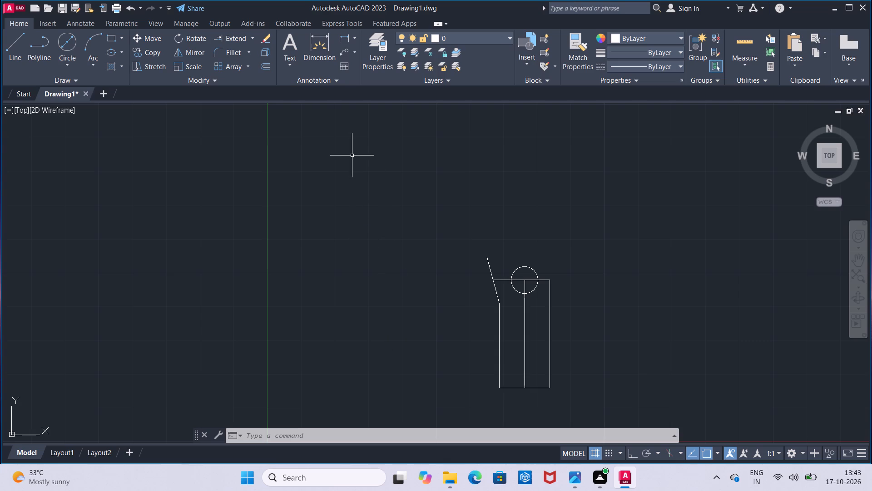
Draw a 30 mm horizontal line leftward from the lower end of the 25 mm vertical line, with Ortho on.
left_click(25, 47)
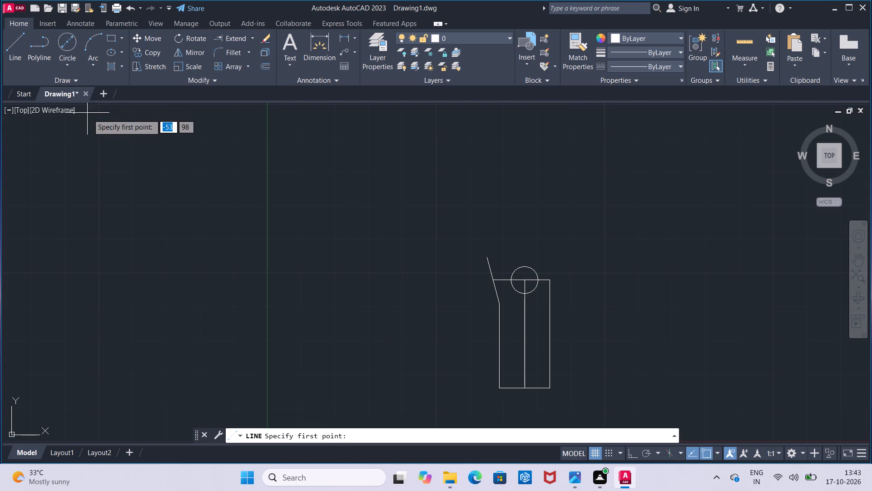
left_click(499, 388)
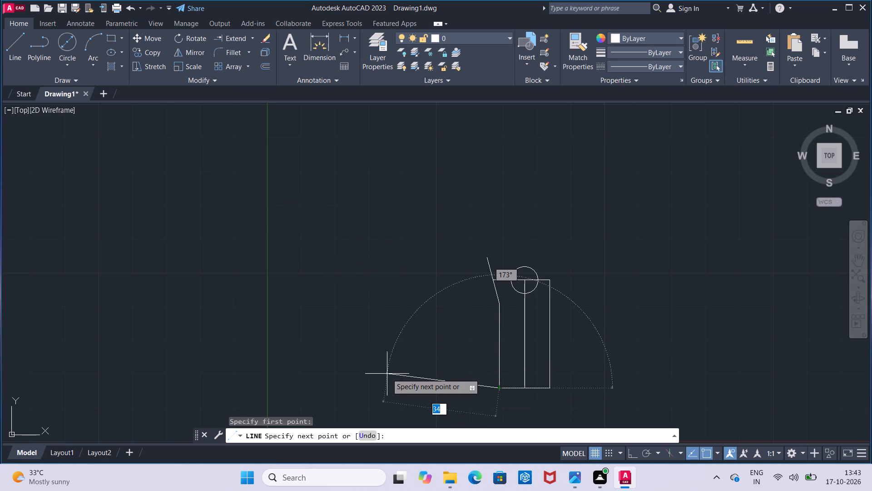
key("F8")
key("3")
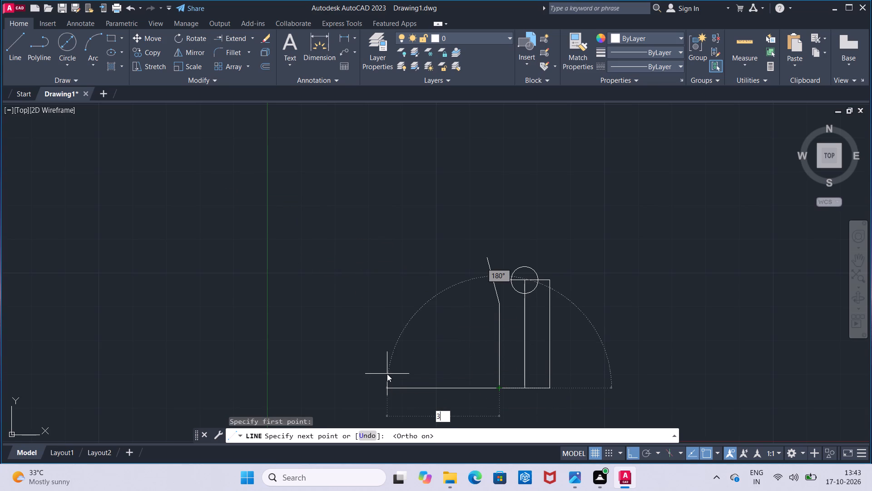
key("0")
key("Return")
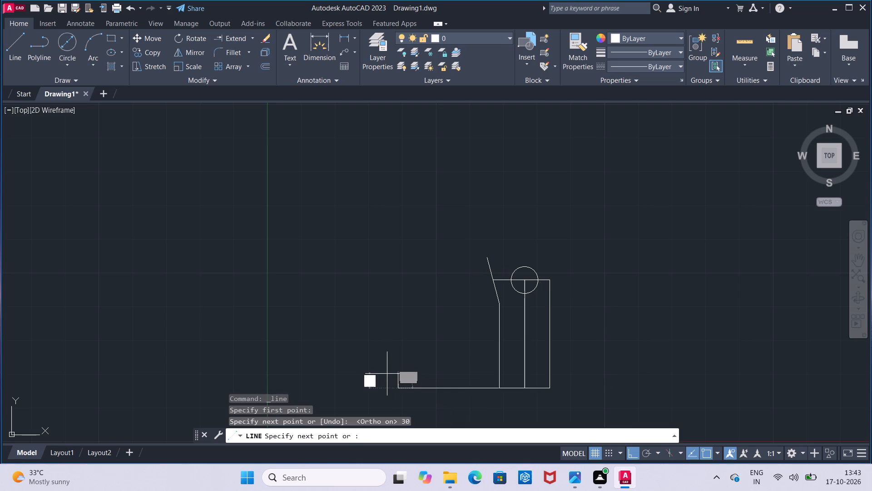
key("Escape")
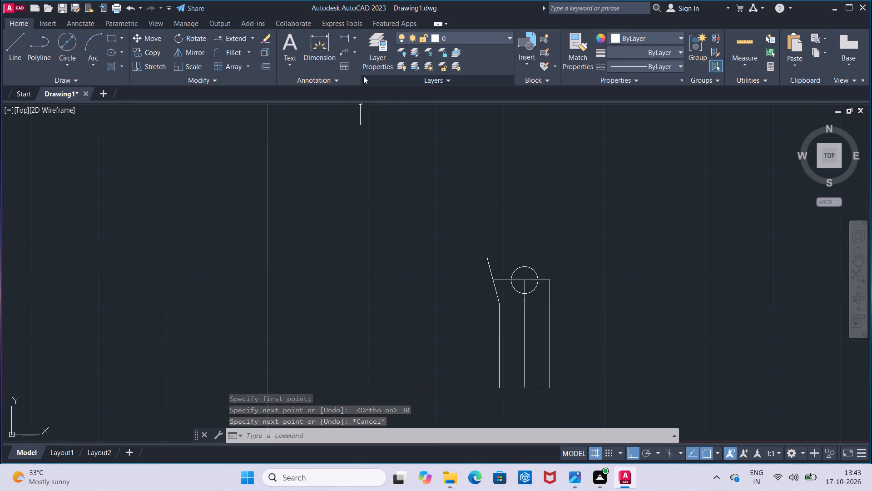
Measure the overall base width from the right vertical line's lower end to the new horizontal line's left end.
left_click(343, 37)
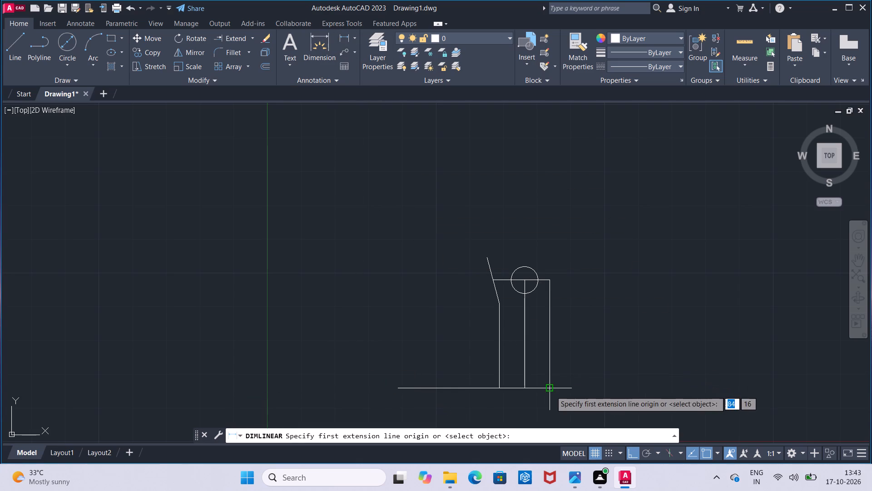
left_click(551, 391)
left_click(396, 390)
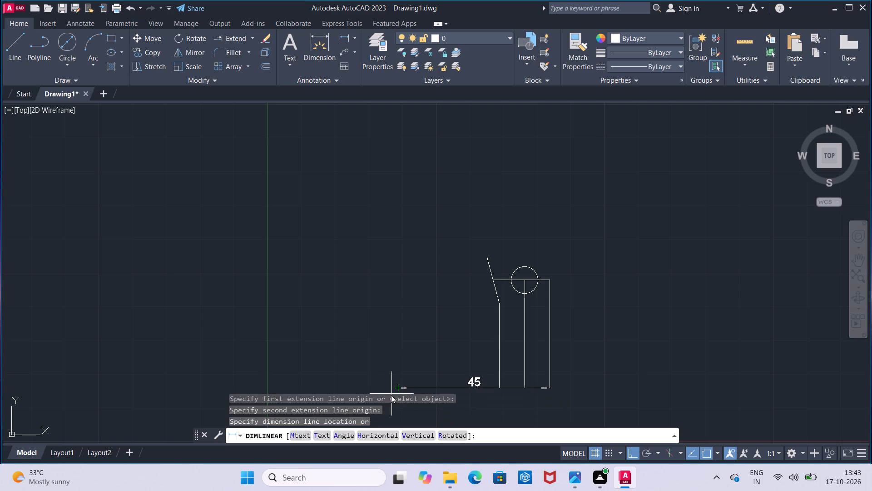
key("Escape")
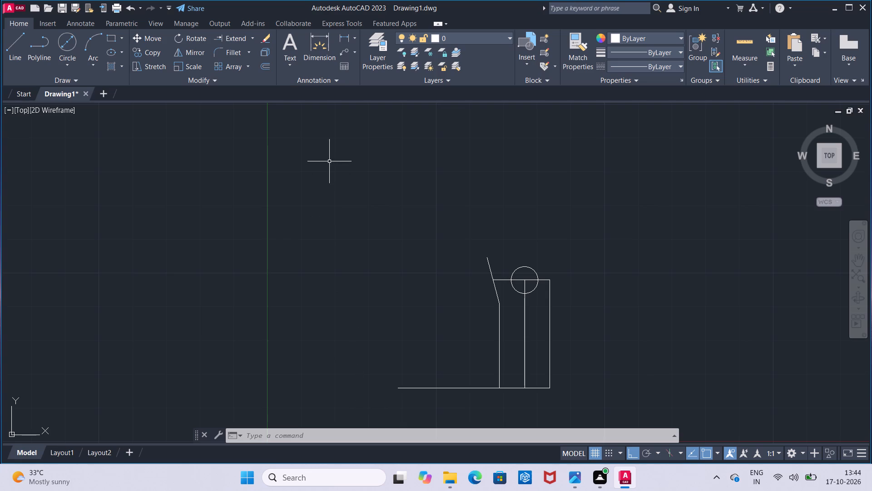
Measure the length of the left vertical line from the angled line's lower end down to the base.
left_click(17, 67)
key("Escape")
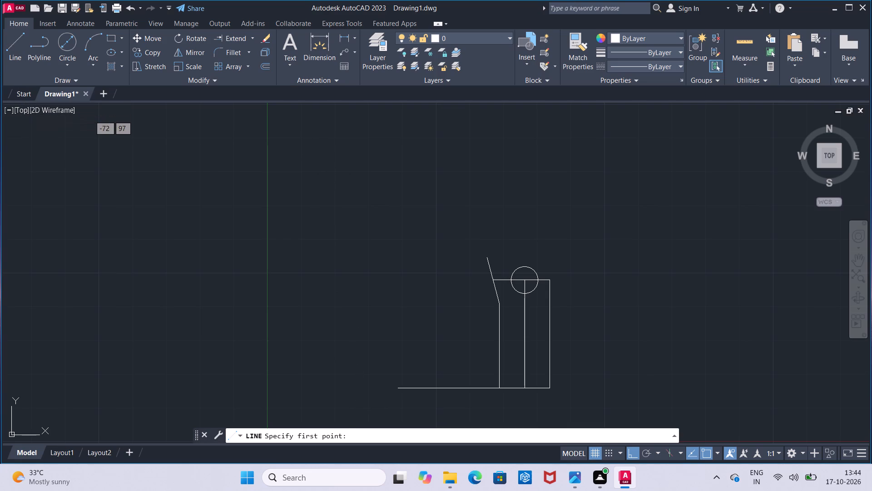
left_click(345, 41)
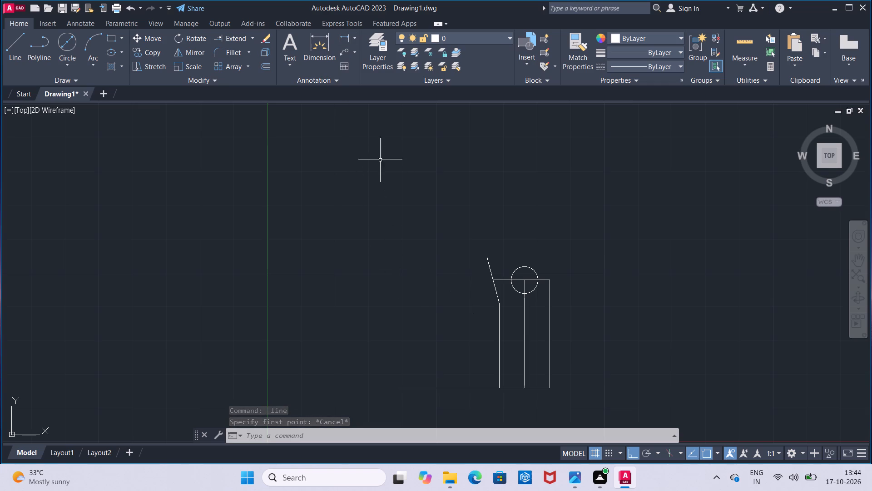
left_click(341, 40)
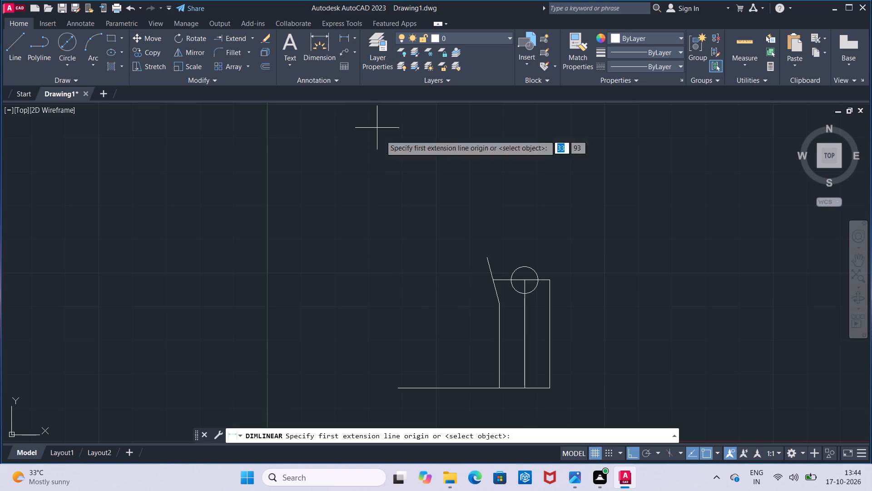
left_click(498, 301)
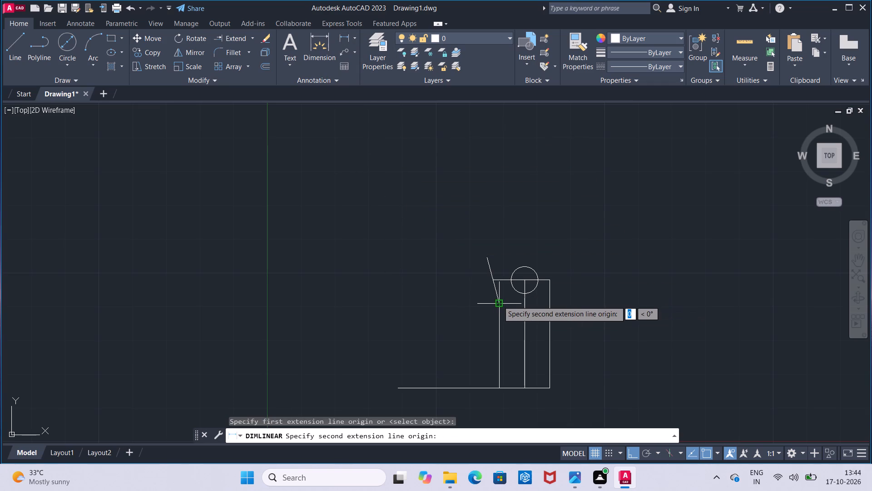
left_click(495, 386)
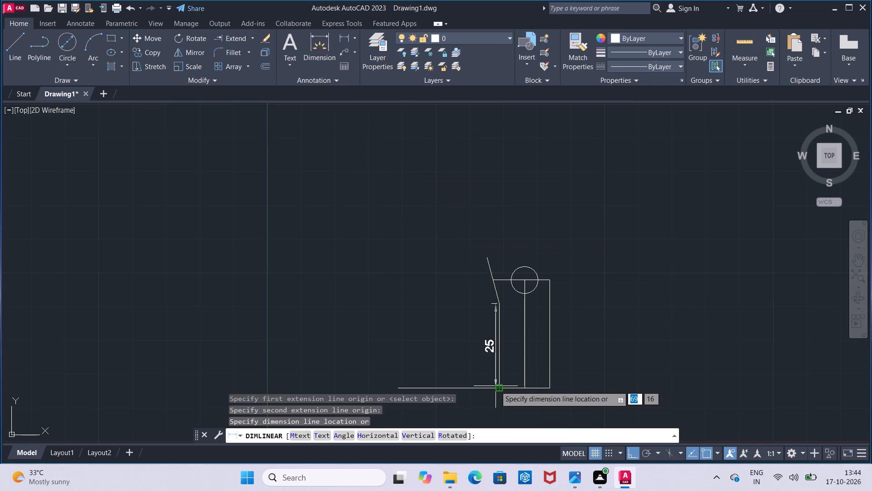
key("Escape")
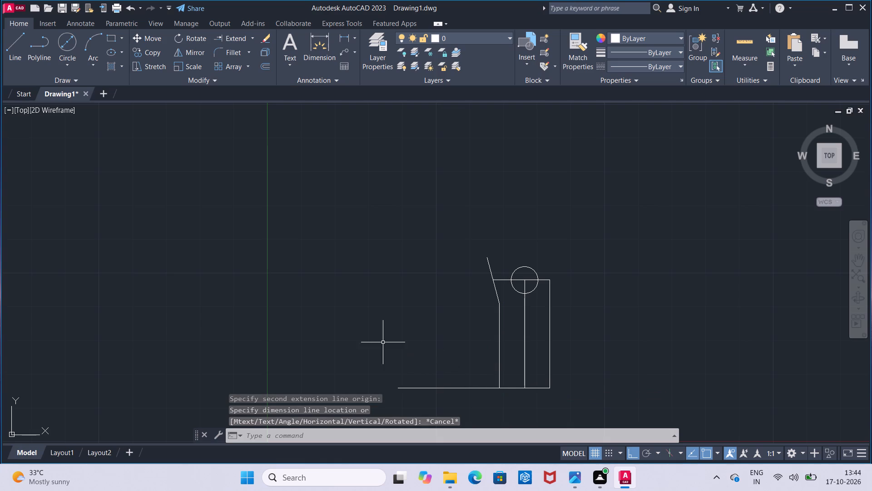
Draw an 18.5 mm vertical line upward from the upper end of the 25 mm vertical line.
left_click(8, 43)
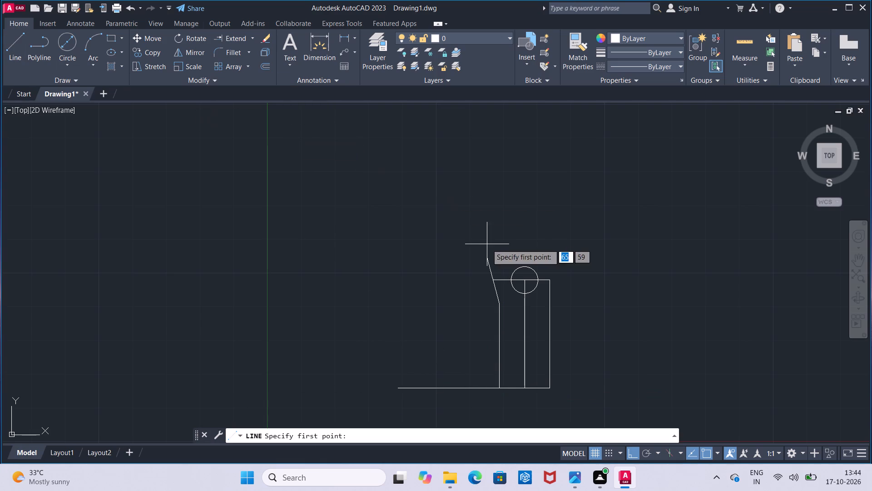
left_click(500, 301)
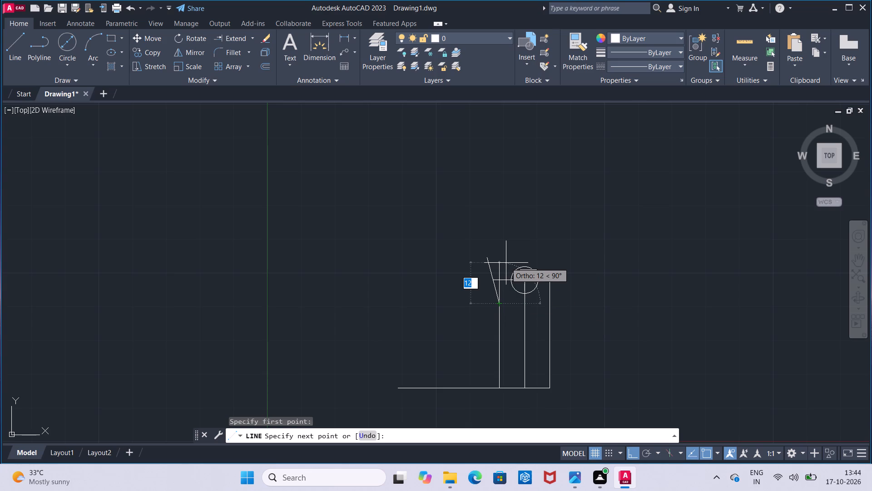
key("1")
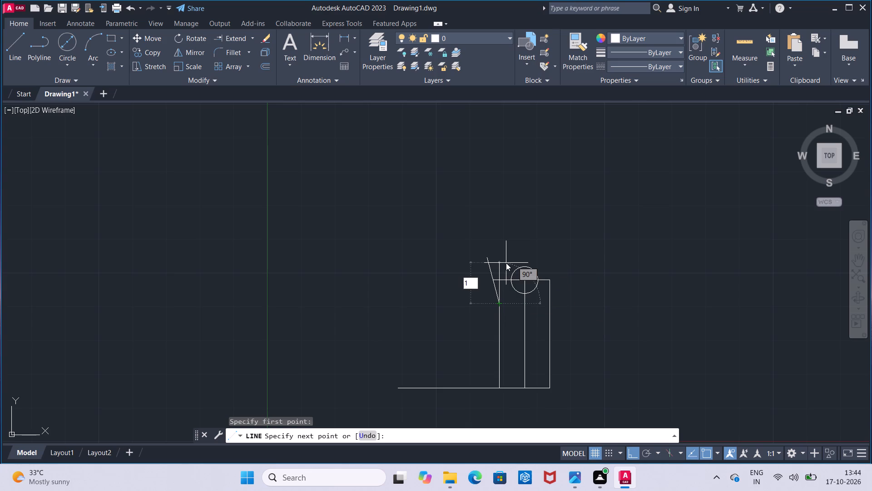
type("8.")
key("5")
key("Return")
key("Escape")
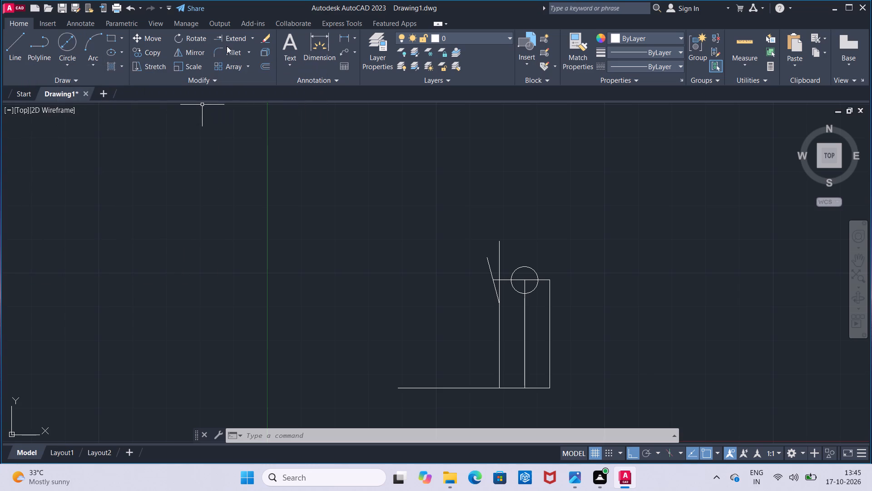
Measure the horizontal distance from the 18.5 mm vertical line to the right vertical line along the upper horizontal line.
left_click(253, 35)
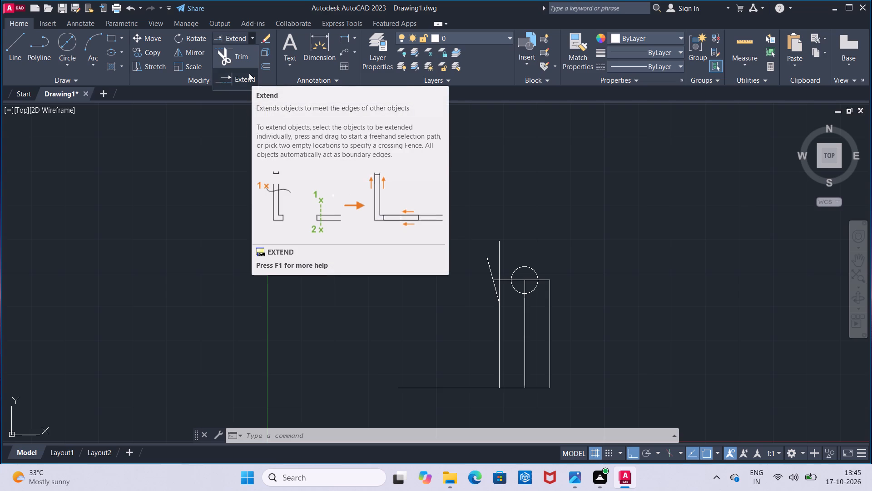
key("Escape")
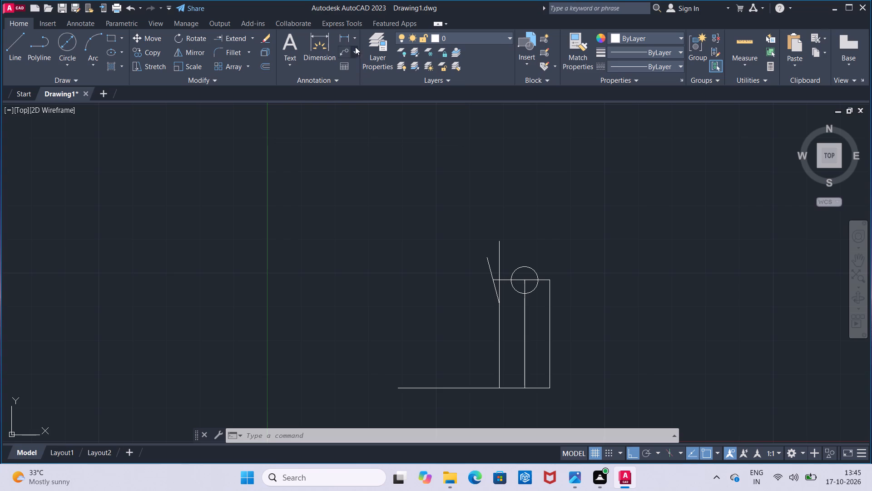
left_click(344, 38)
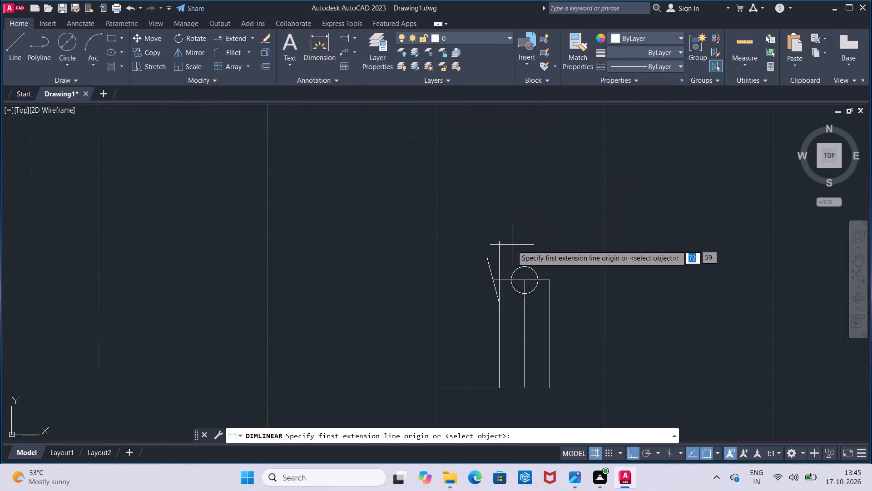
left_click(499, 276)
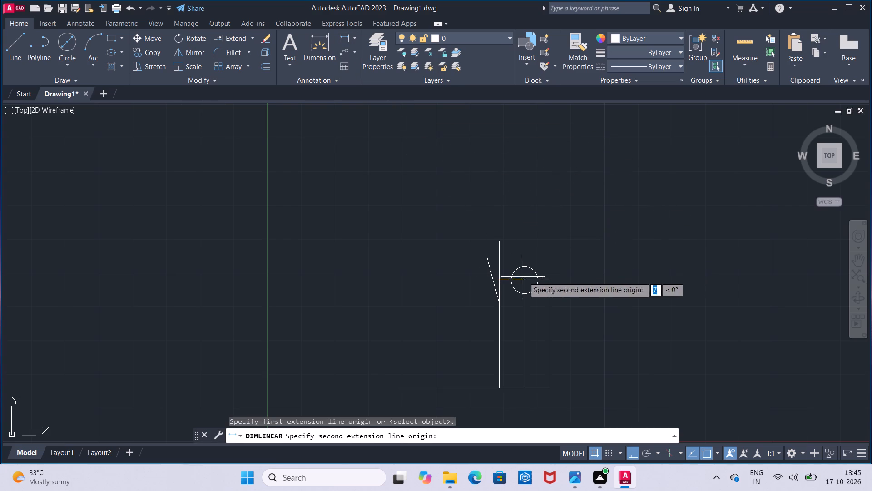
left_click(545, 279)
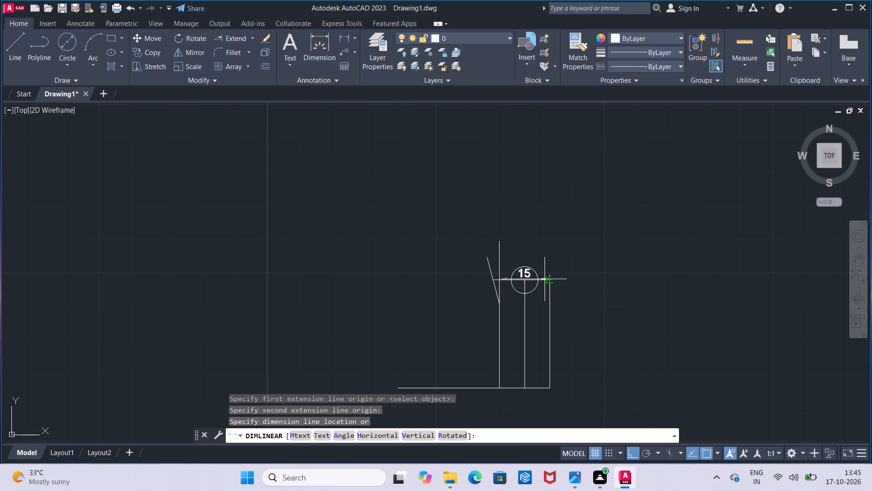
key("Escape")
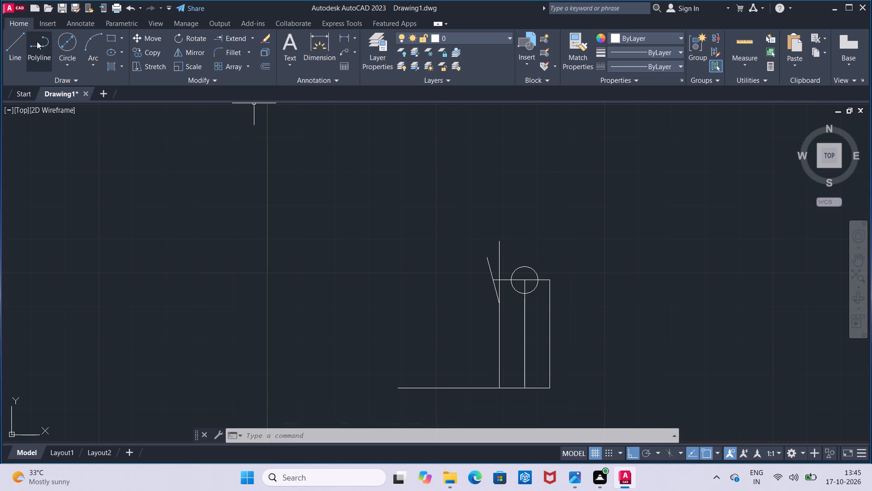
Draw a 22.5 mm horizontal line leftward from the upper end of the 18.5 mm vertical line.
left_click(25, 45)
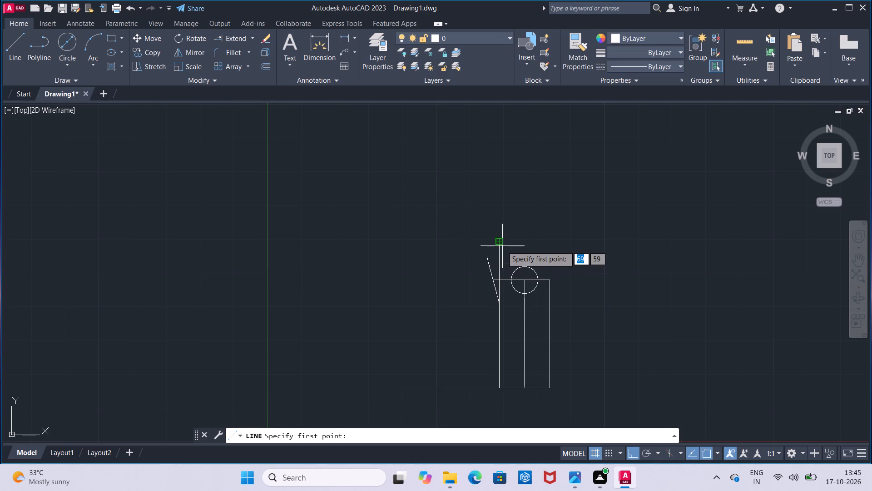
left_click(500, 238)
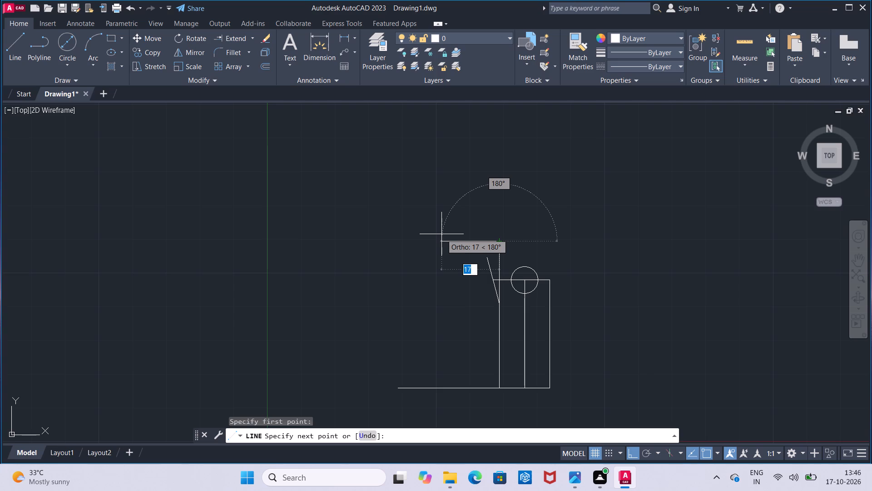
type("22")
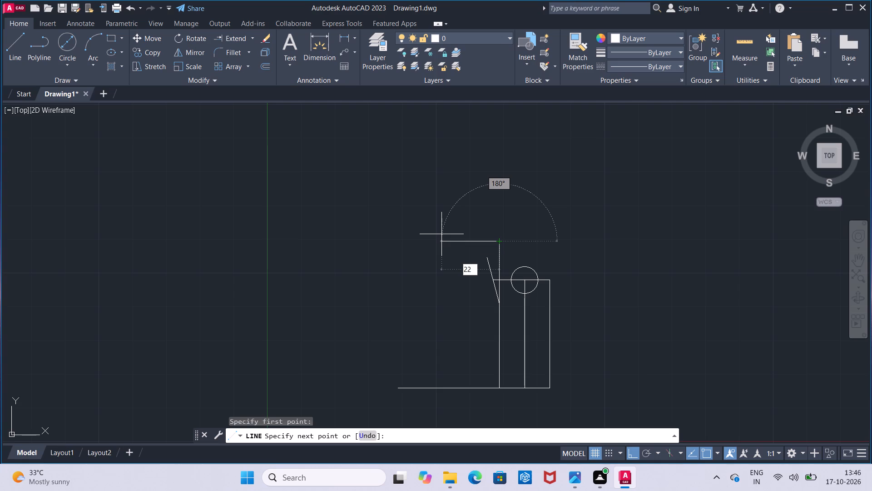
type(".5")
key("Return")
key("Escape")
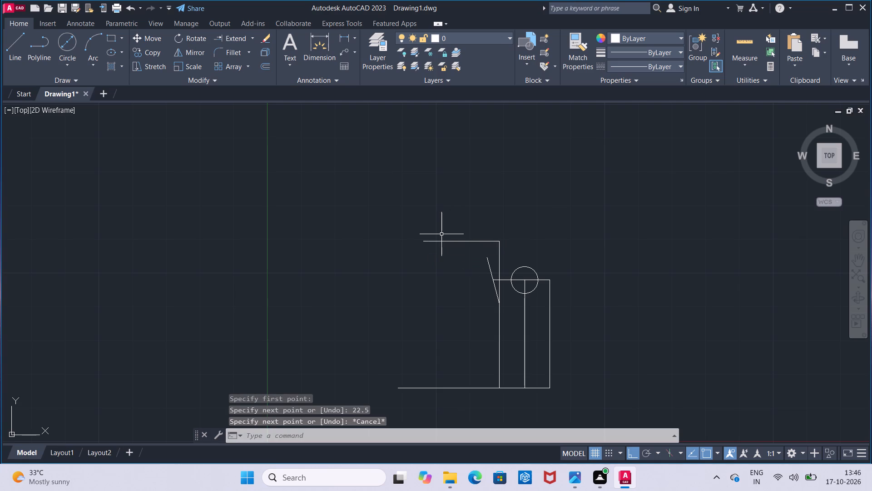
Extend the angled line's upper end to meet the 22.5 mm top horizontal line.
left_click(245, 41)
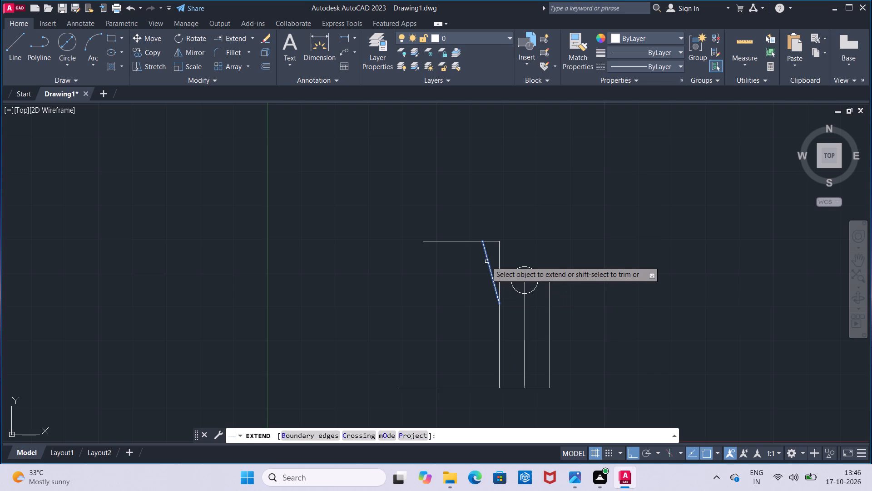
left_click(486, 261)
key("Escape")
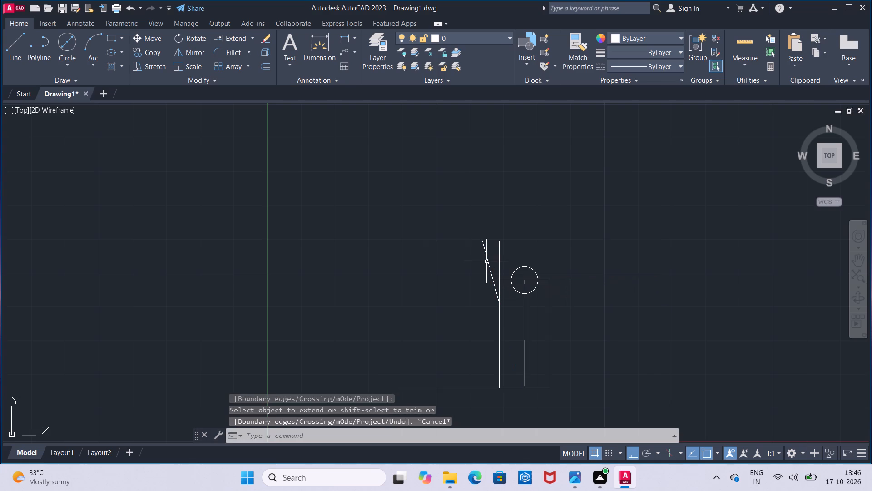
Trim the top horizontal line's overhang right of the angled line and the vertical stub above the circle's horizontal line.
left_click(250, 35)
left_click(248, 47)
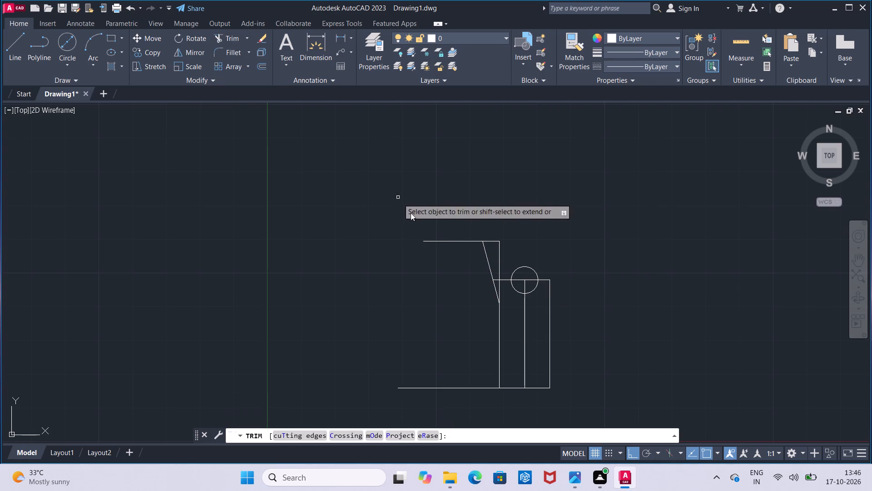
left_click(484, 241)
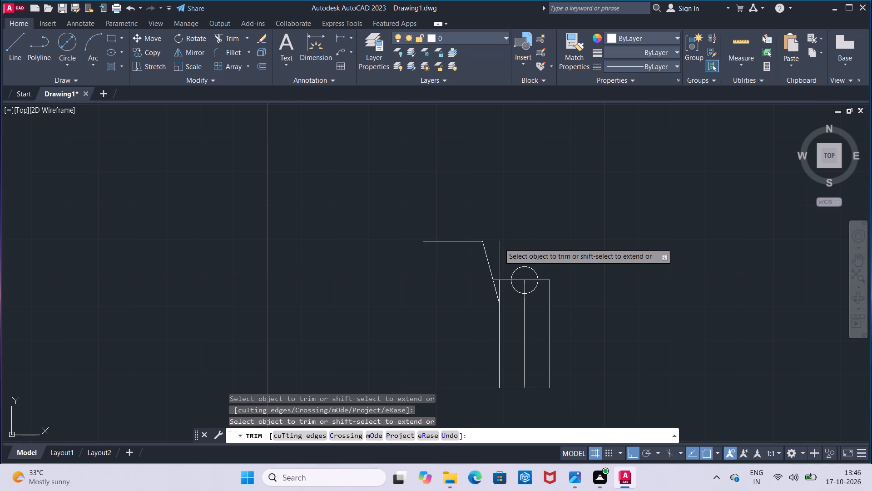
left_click(499, 243)
key("Escape")
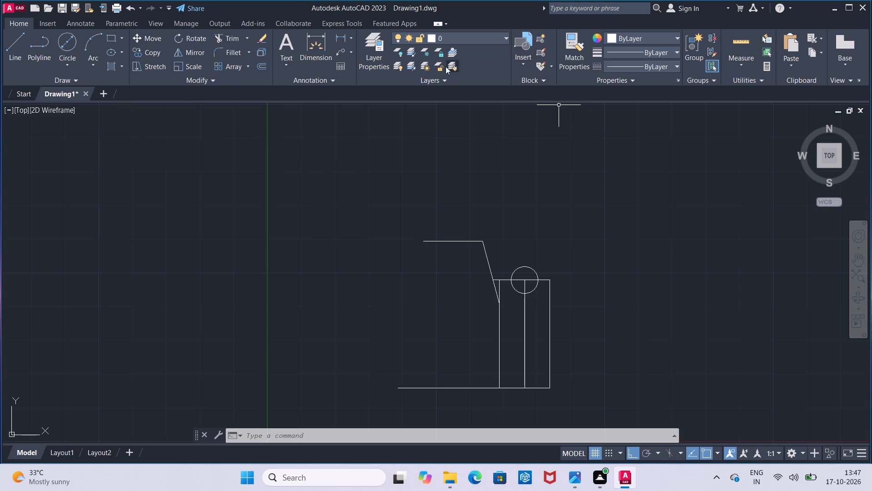
Draw a 2.5 mm vertical line downward from the left end of the top horizontal line.
left_click(13, 41)
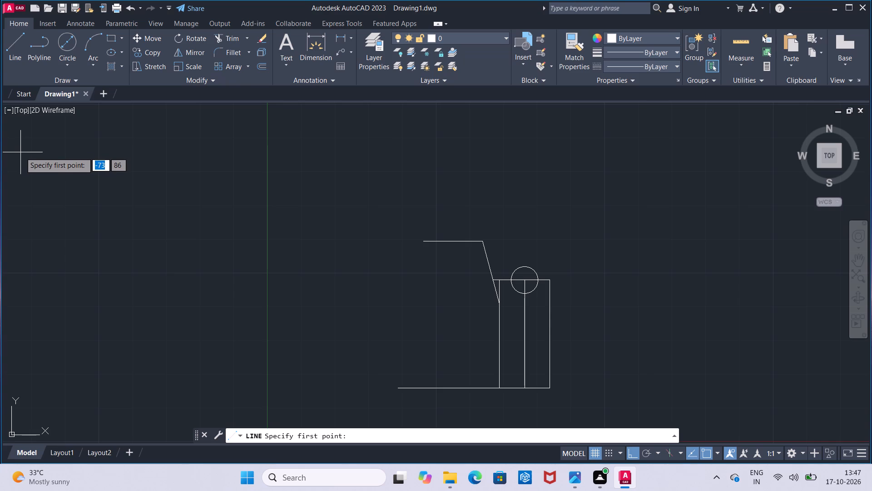
left_click(15, 60)
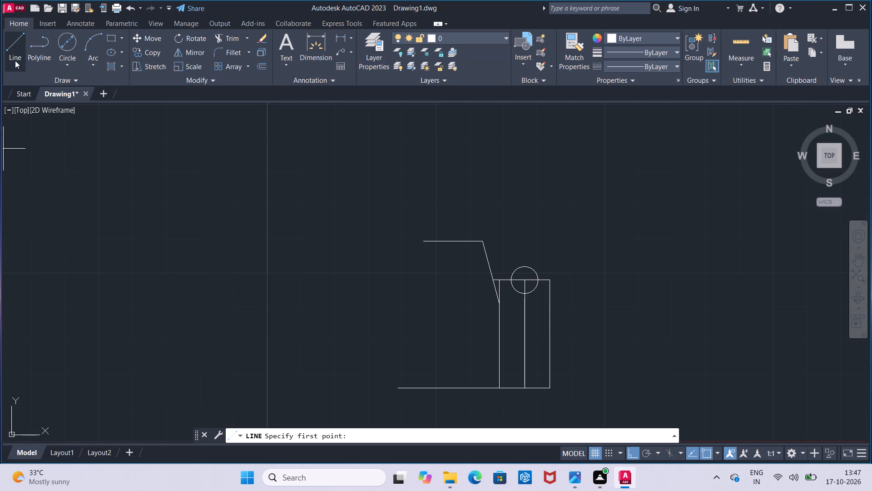
left_click(420, 243)
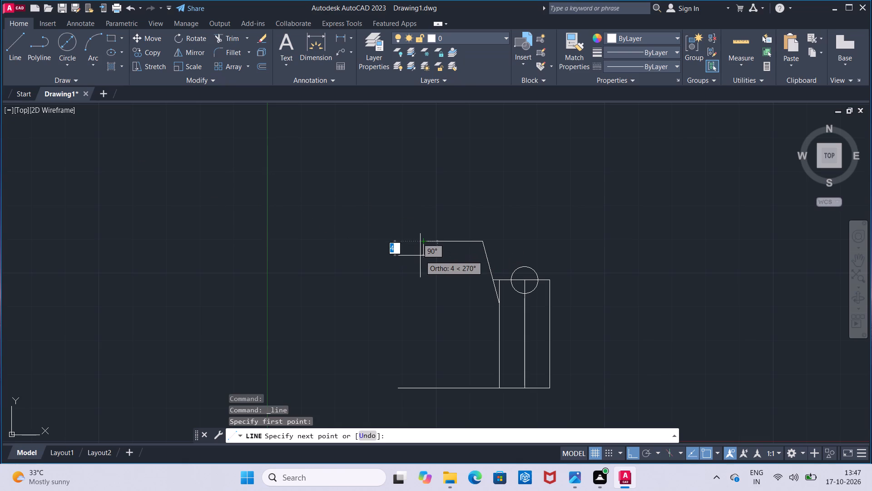
type("2.")
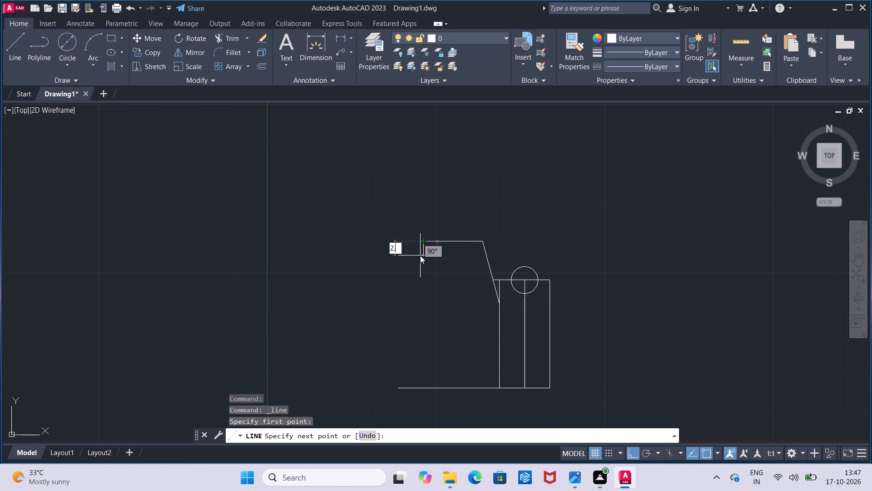
key("5")
key("Return")
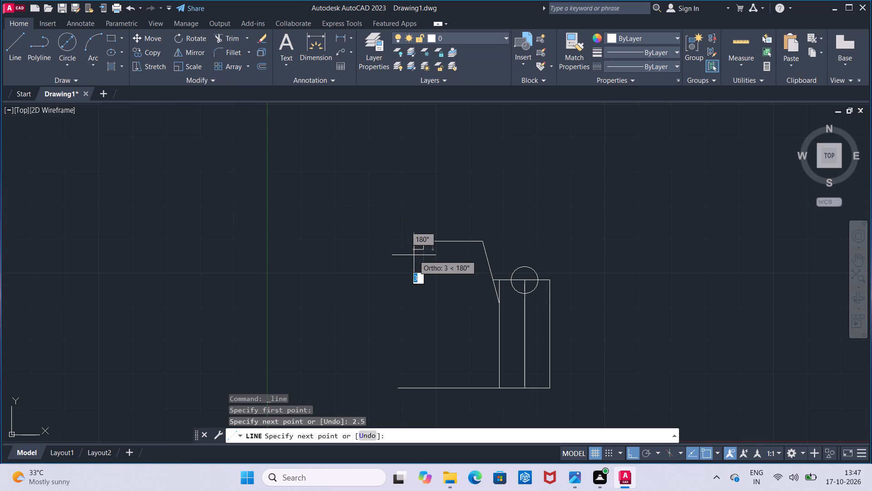
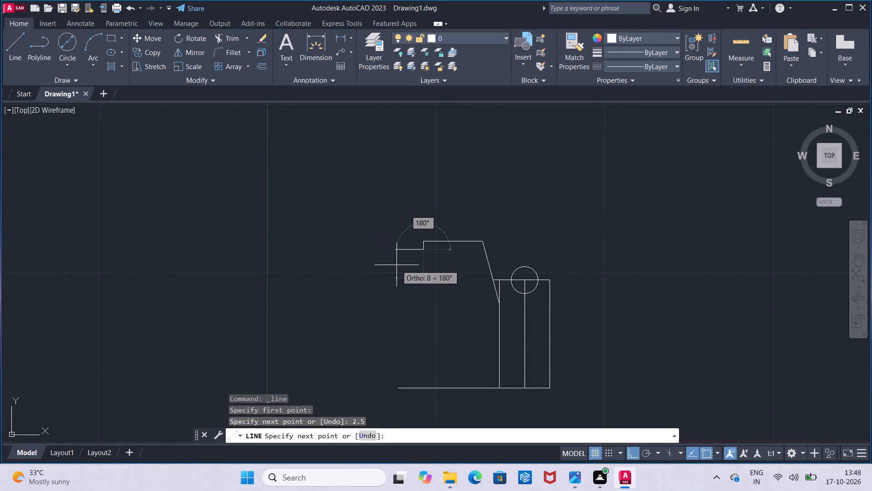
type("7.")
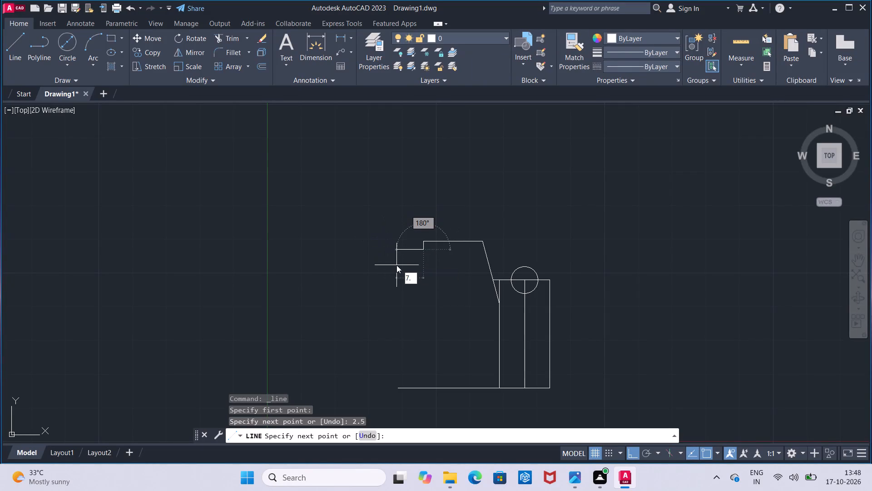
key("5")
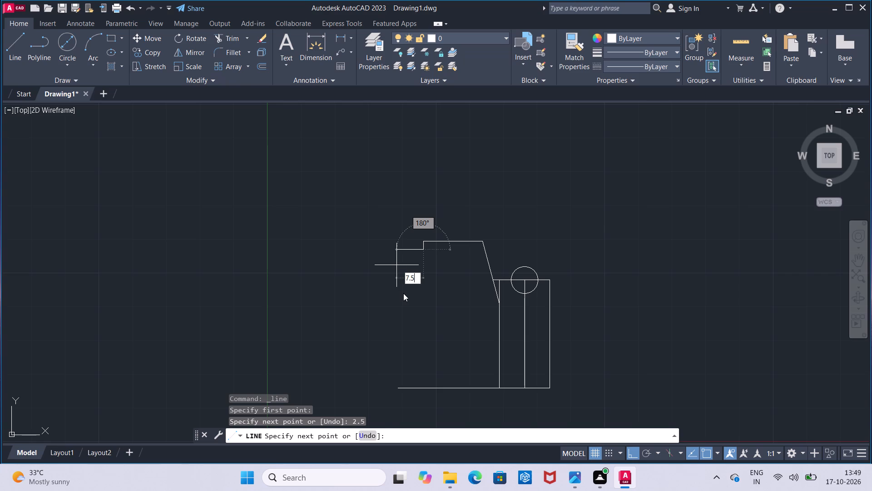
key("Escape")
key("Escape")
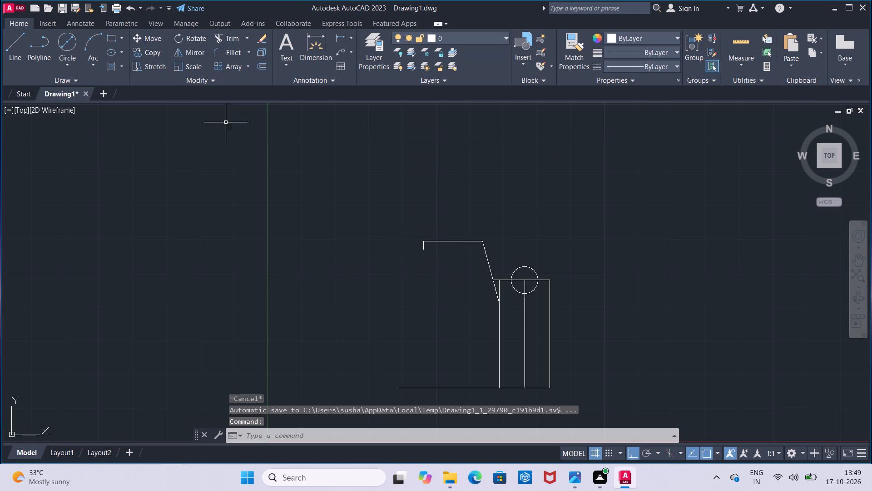
Draw a 7.5 mm horizontal line leftward from the lower end of the 2.5 mm vertical line.
left_click(22, 53)
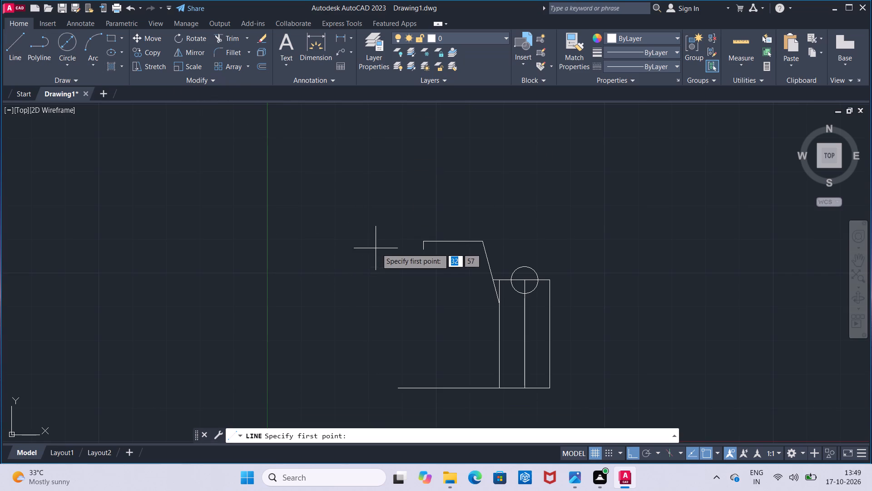
left_click(419, 251)
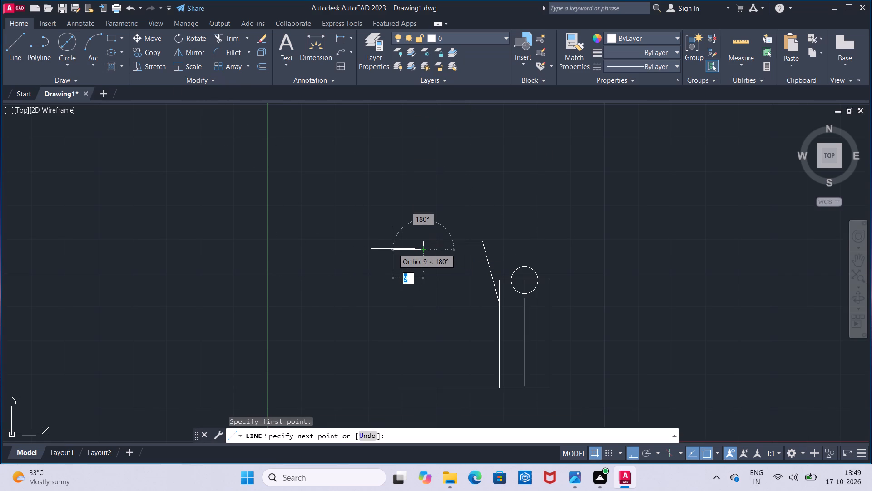
type("7.5")
key("Return")
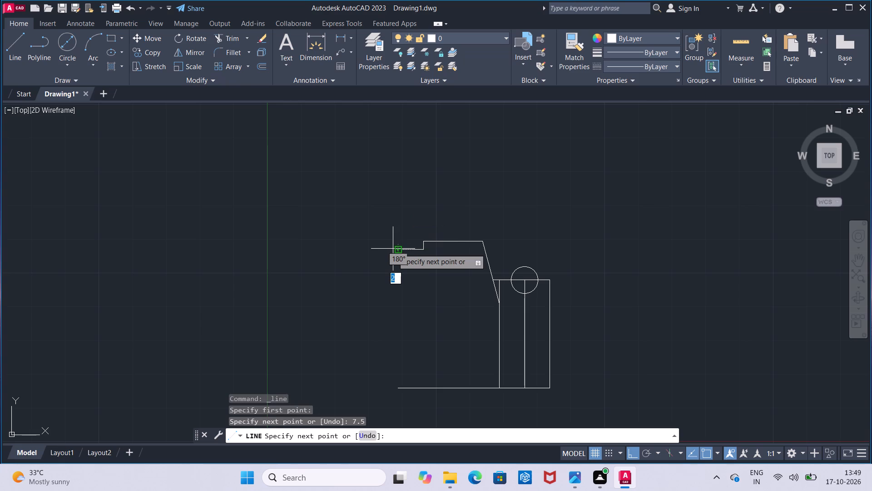
key("Escape")
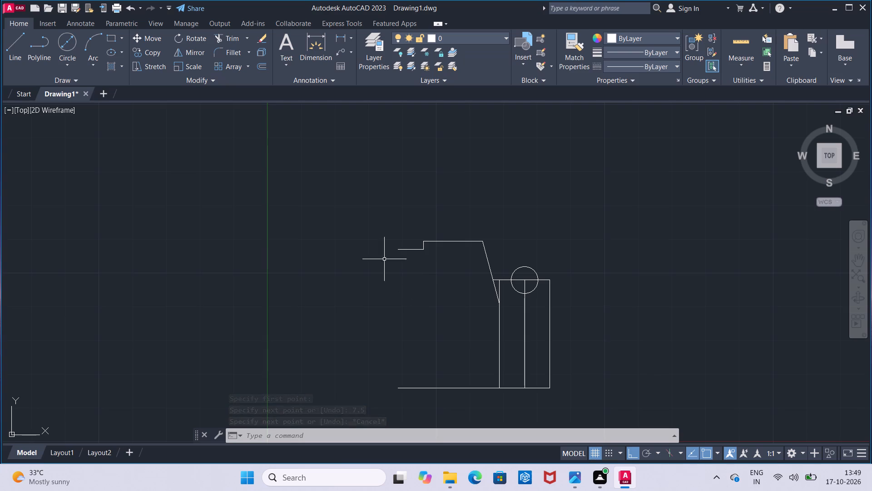
Measure the vertical distance from the 7.5 mm line's left end down to the bottom line's left end.
left_click(341, 39)
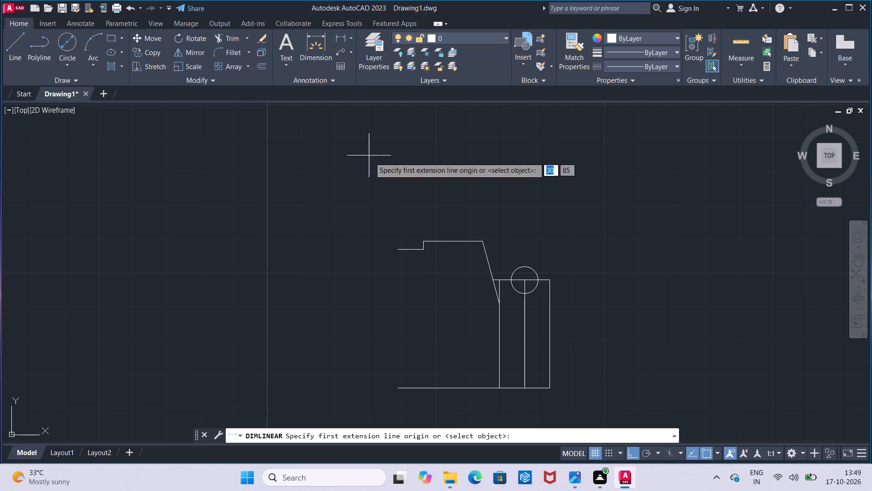
left_click(396, 246)
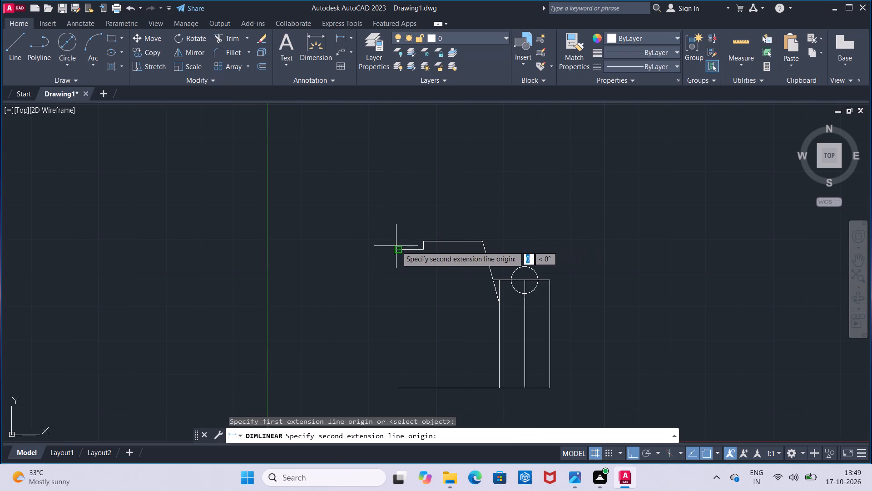
left_click(399, 388)
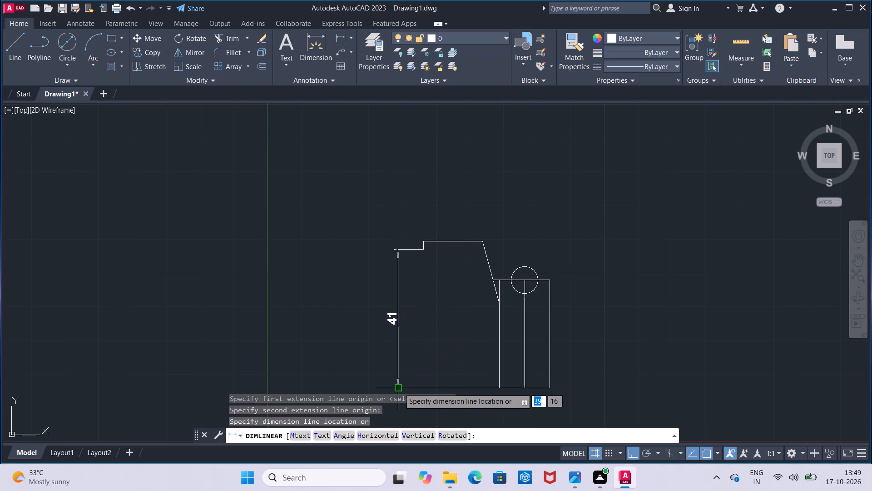
key("Escape")
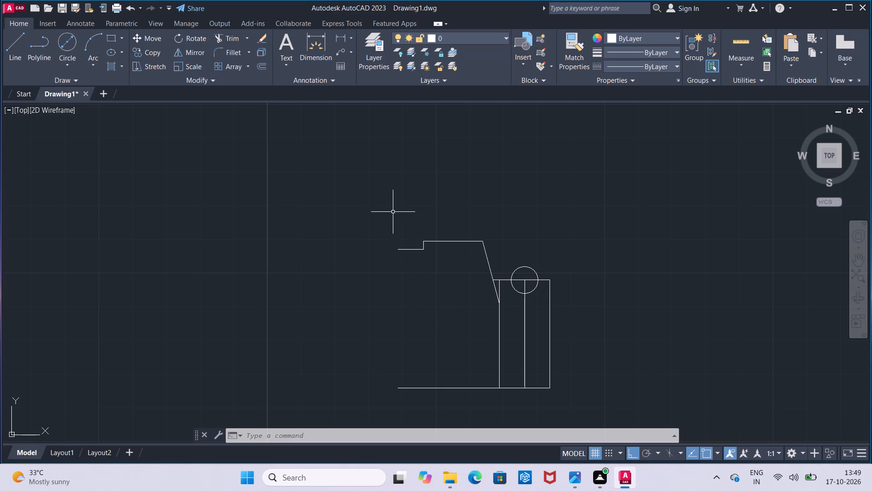
Measure the length of the outline's rightmost vertical line between its upper and lower ends.
left_click(338, 42)
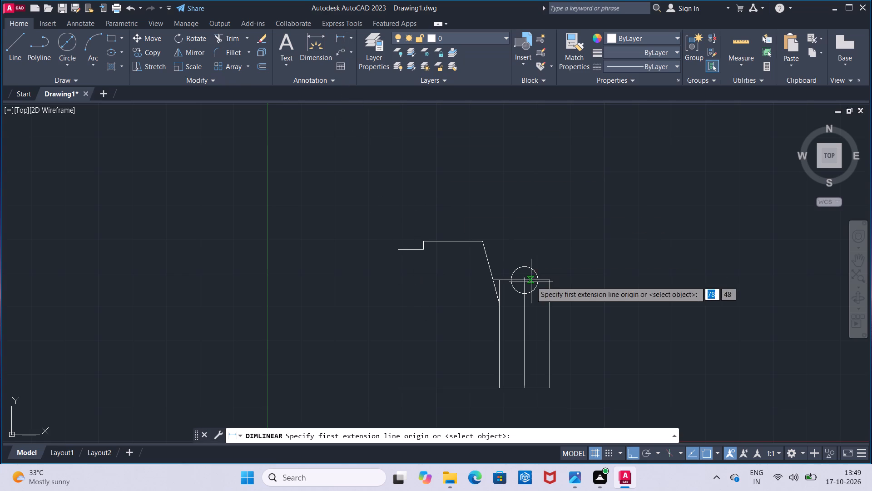
left_click(552, 281)
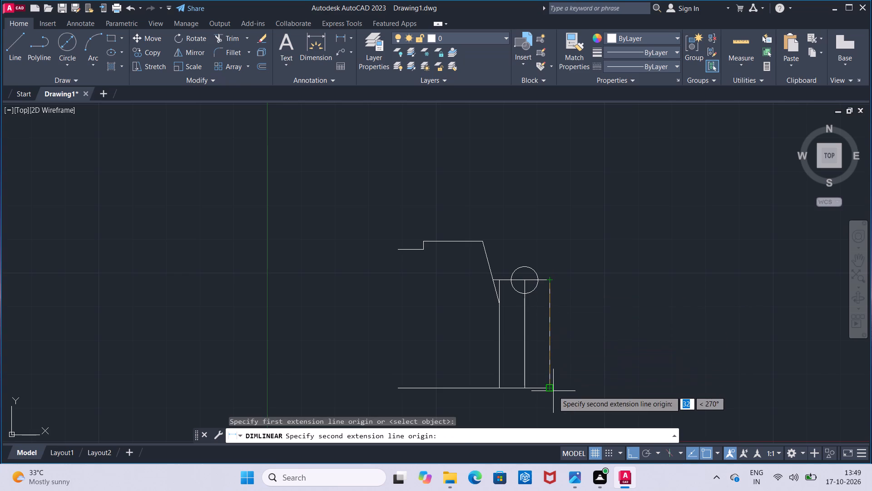
left_click(553, 391)
key("Escape")
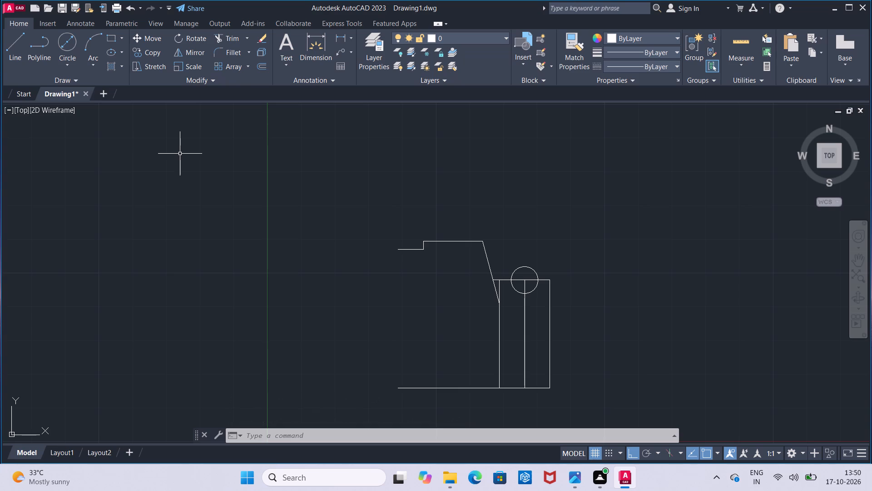
Trim the short stub of the circle's horizontal line between the angled line and the adjacent vertical line.
left_click(214, 33)
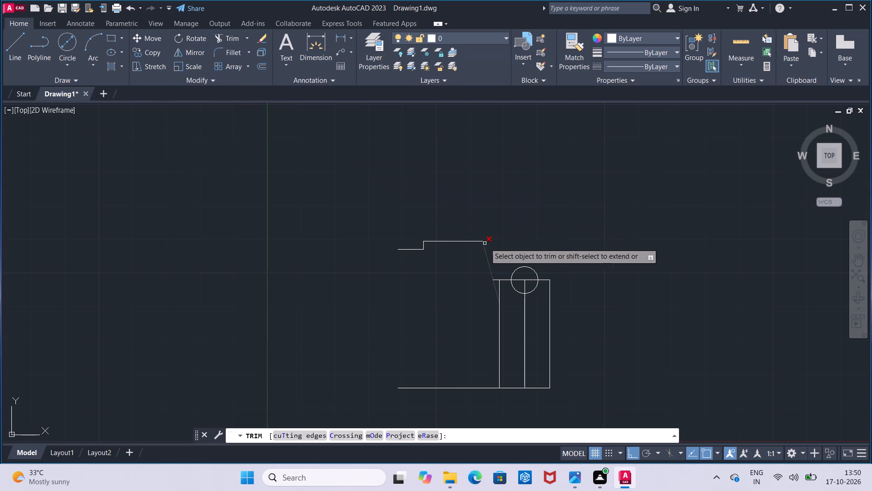
left_click(496, 279)
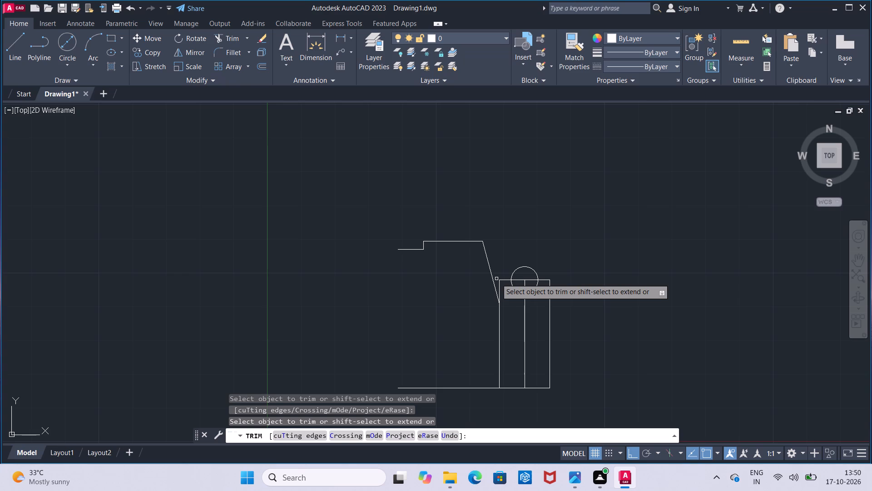
key("Escape")
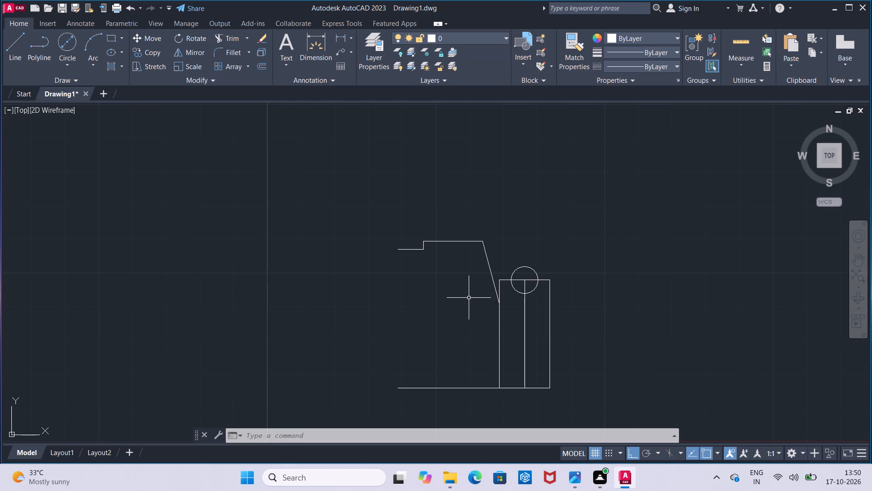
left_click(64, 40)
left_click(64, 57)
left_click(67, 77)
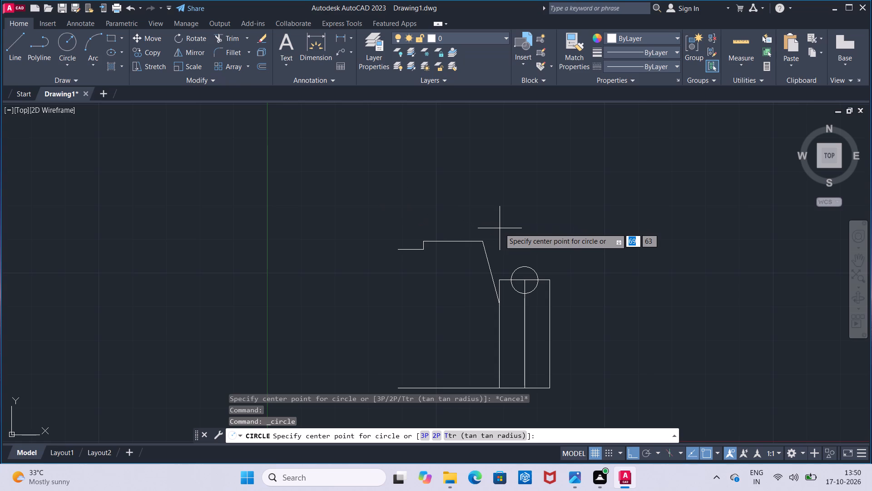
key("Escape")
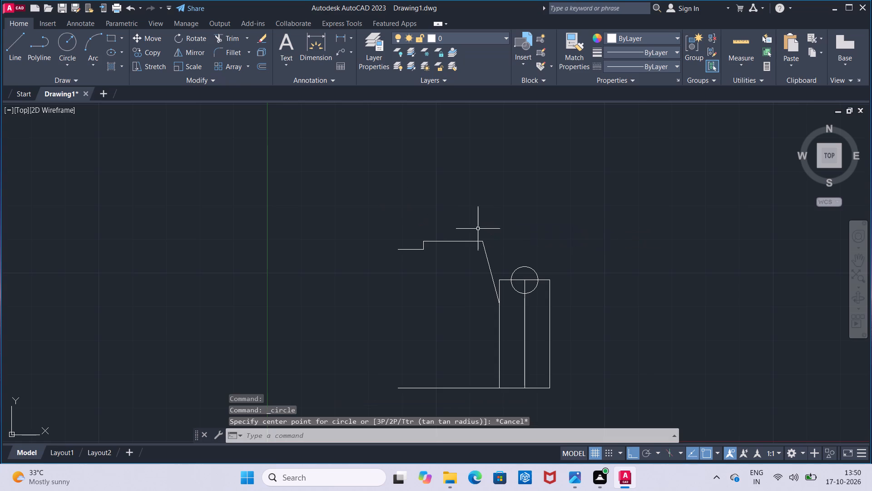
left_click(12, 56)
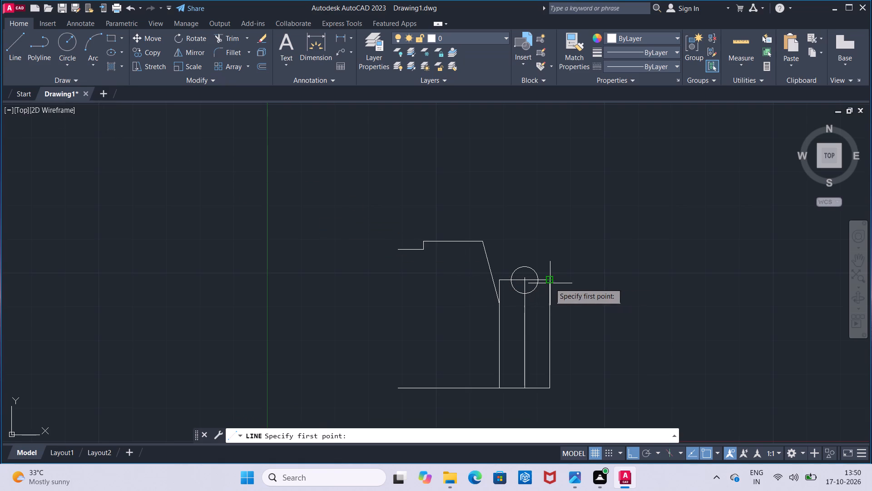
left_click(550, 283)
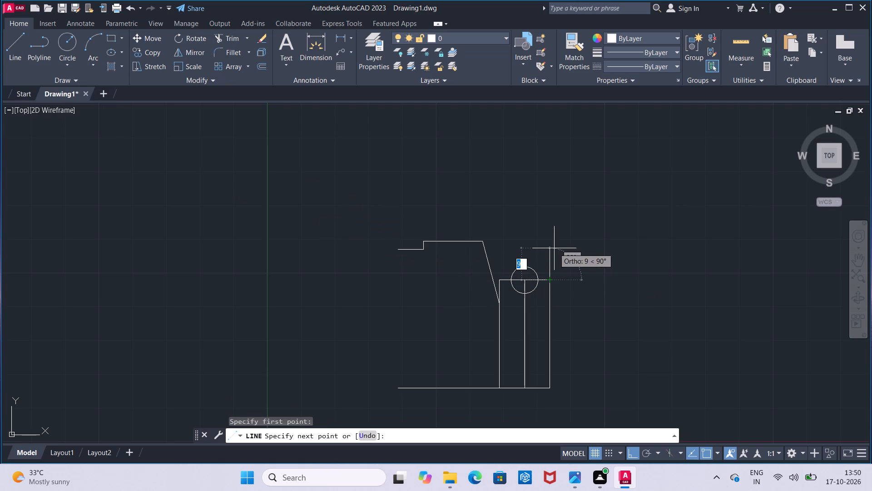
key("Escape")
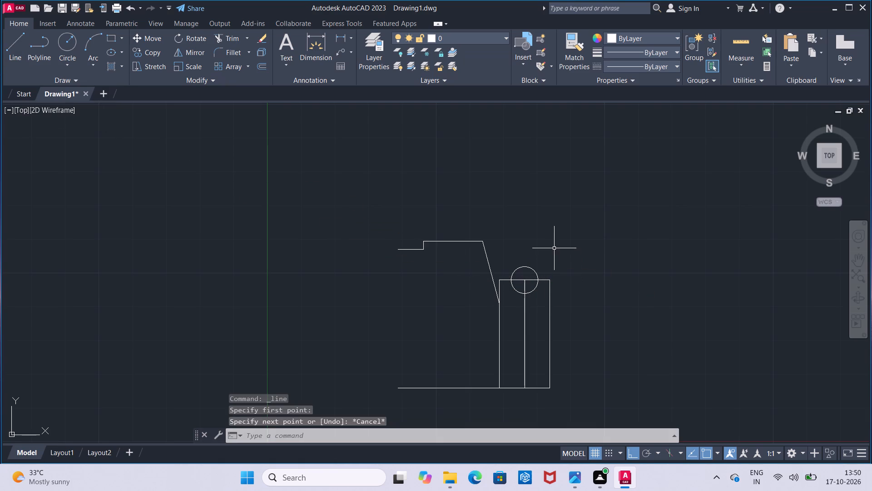
Measure the rightmost vertical line's length again from its upper end to the bottom line.
left_click(335, 41)
left_click(555, 285)
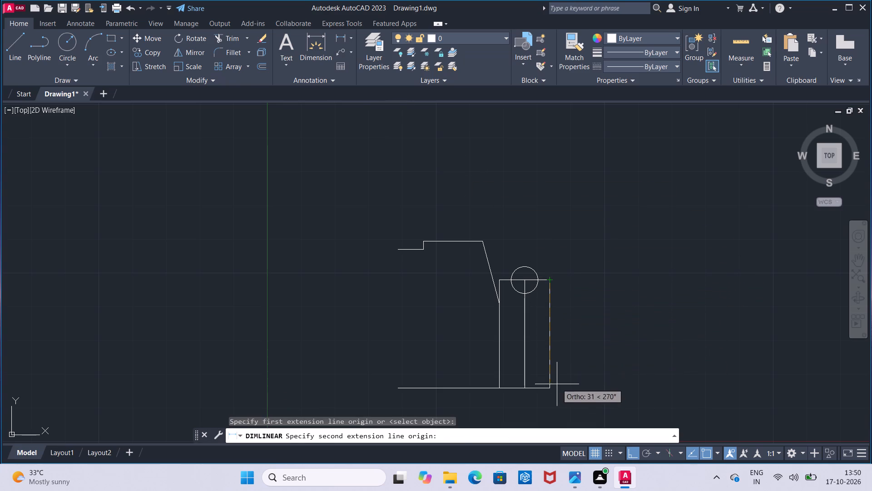
left_click(554, 391)
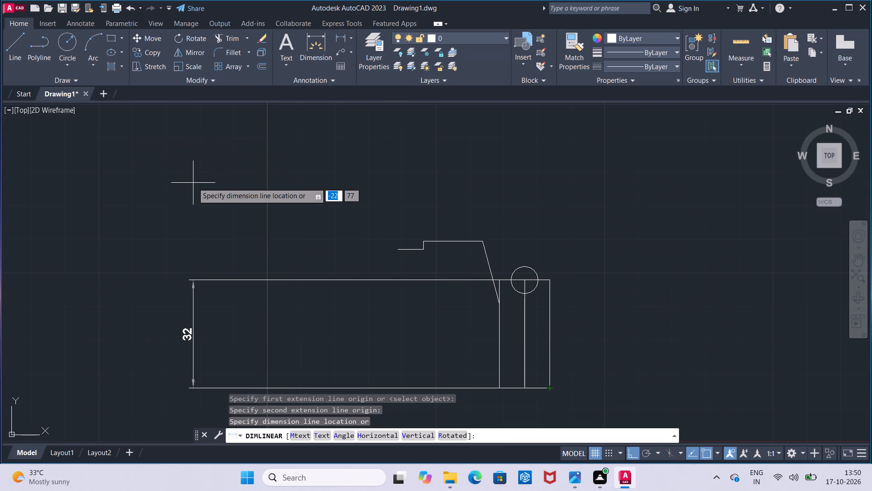
key("Escape")
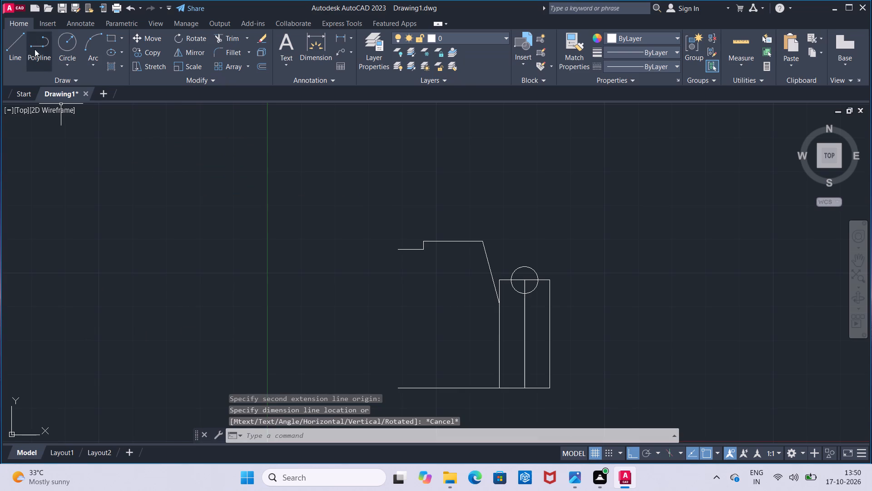
Draw a 29.5 mm vertical line upward from the upper end of the rightmost vertical line.
left_click(23, 48)
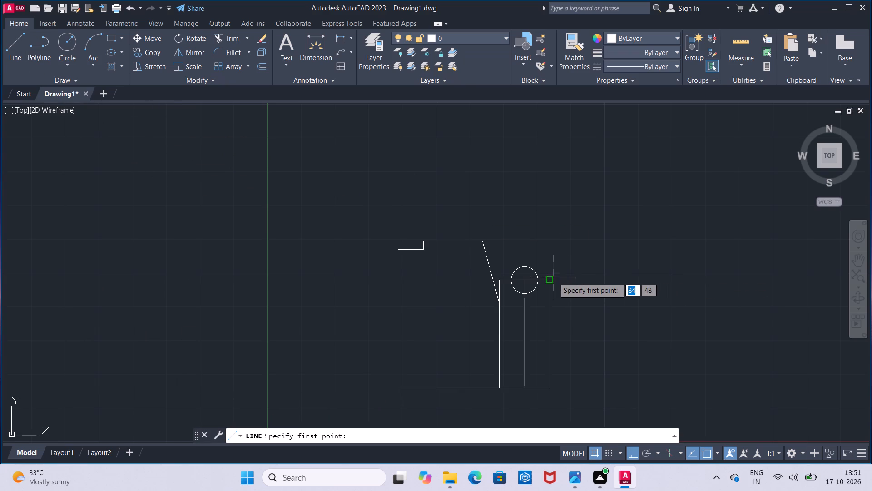
left_click(552, 277)
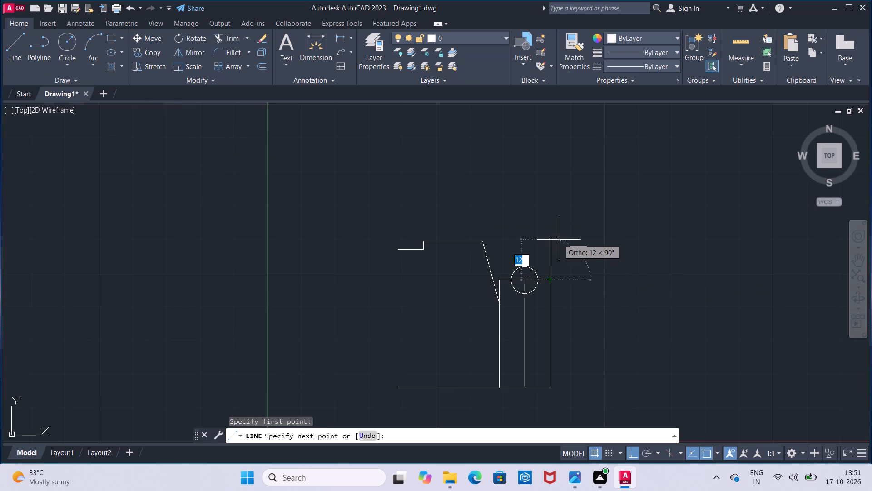
type("29.")
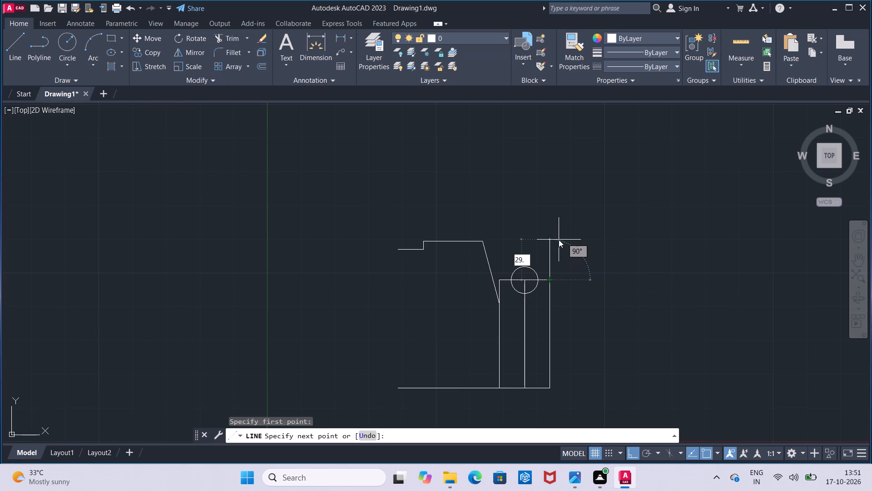
key("5")
key("Return")
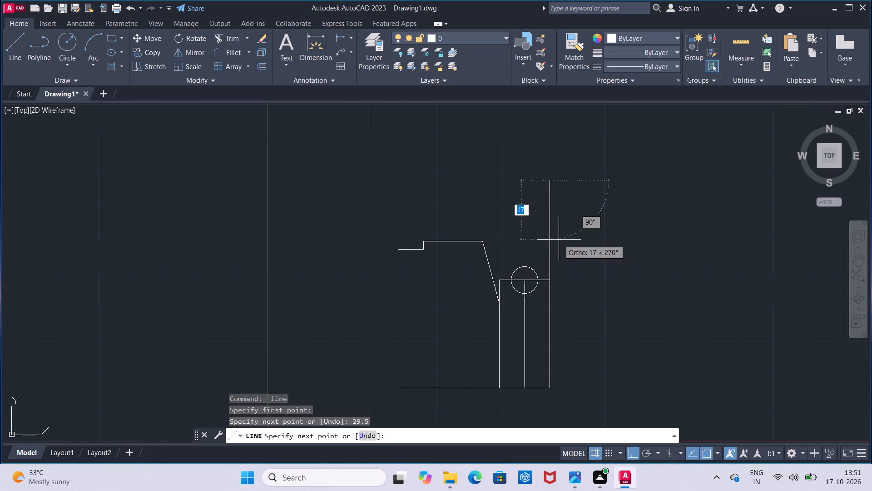
key("Escape")
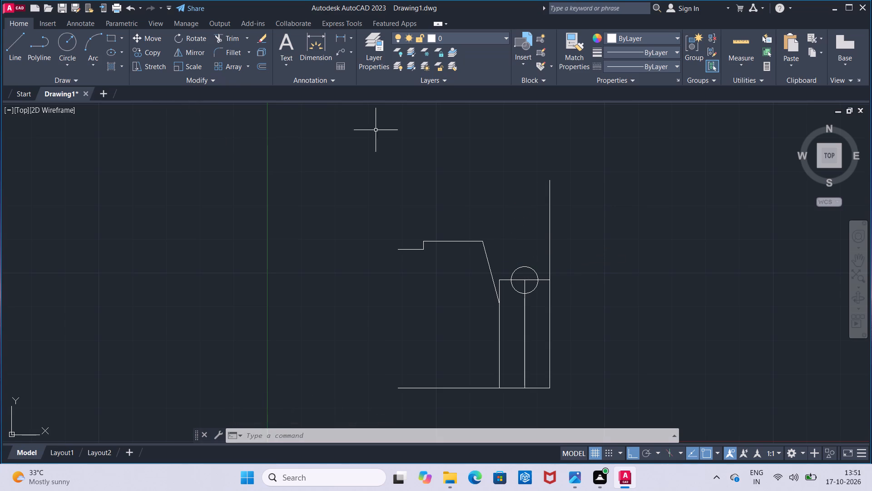
Draw a circle of 12 mm radius in the empty area left of the hook outline.
left_click(81, 41)
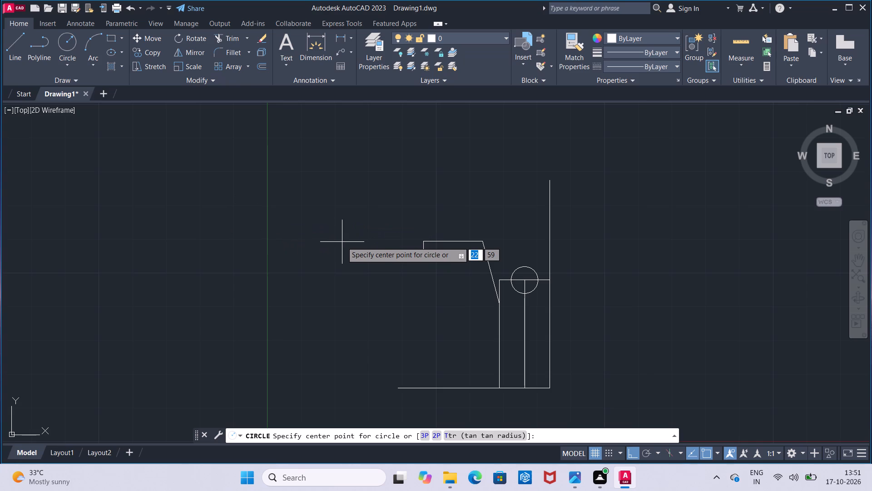
left_click(175, 196)
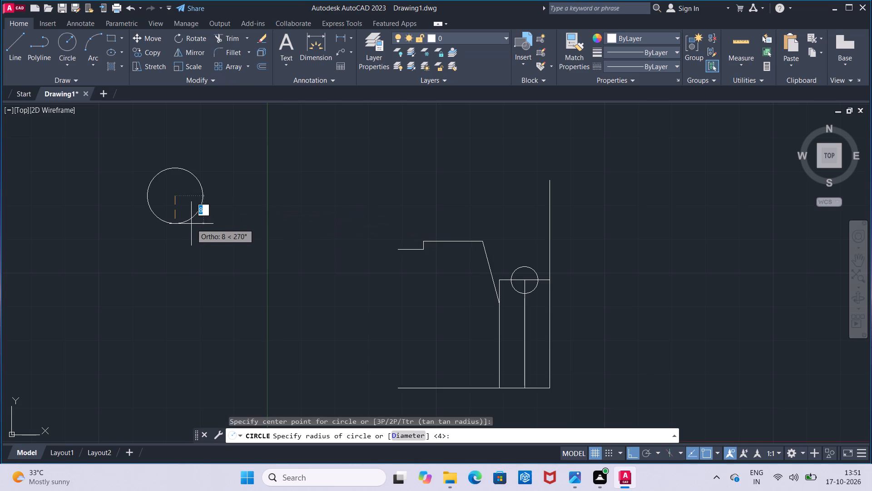
type("12")
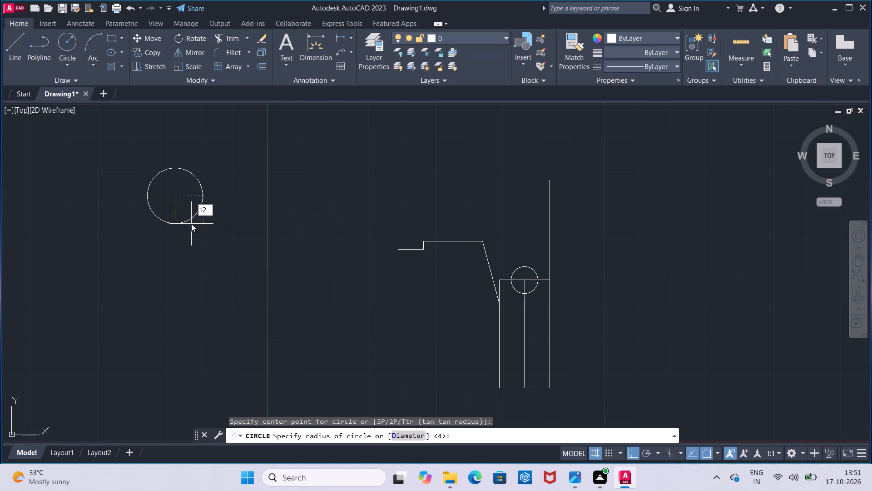
key("Return")
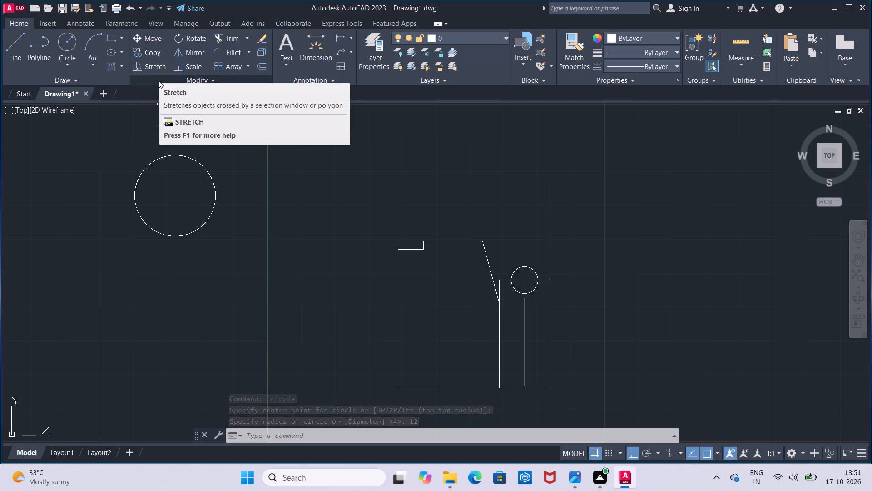
Move the 12 mm radius circle by its right quadrant onto the upper end of the rightmost vertical line, with ortho off.
left_click(161, 40)
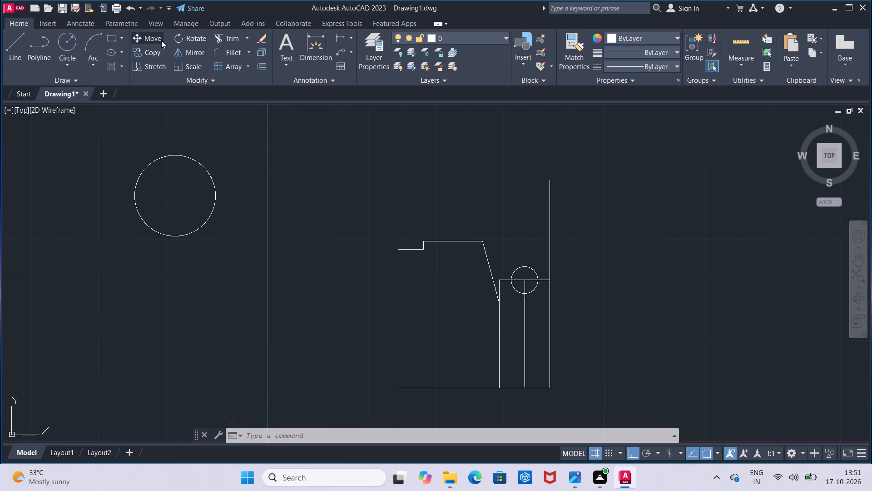
left_click(214, 192)
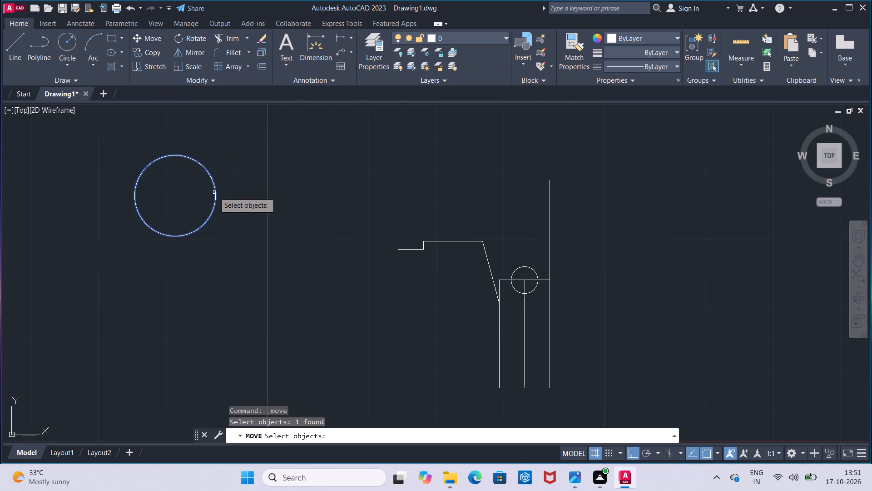
key("Return")
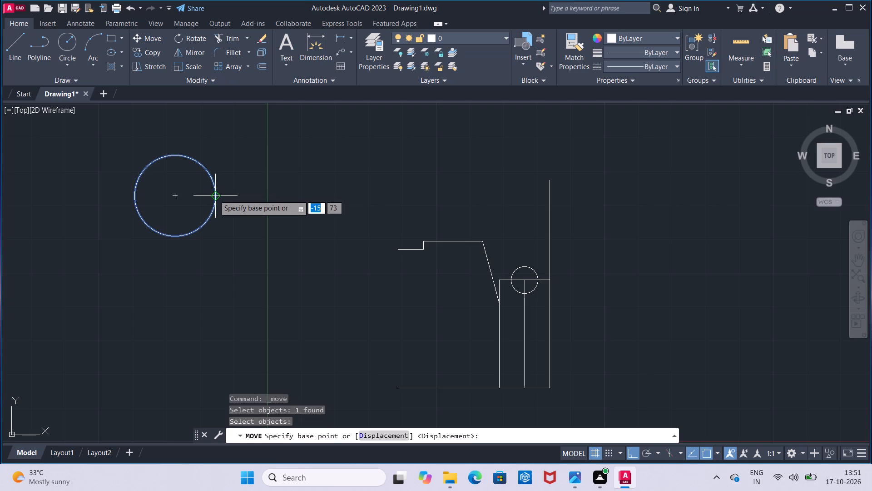
left_click(214, 195)
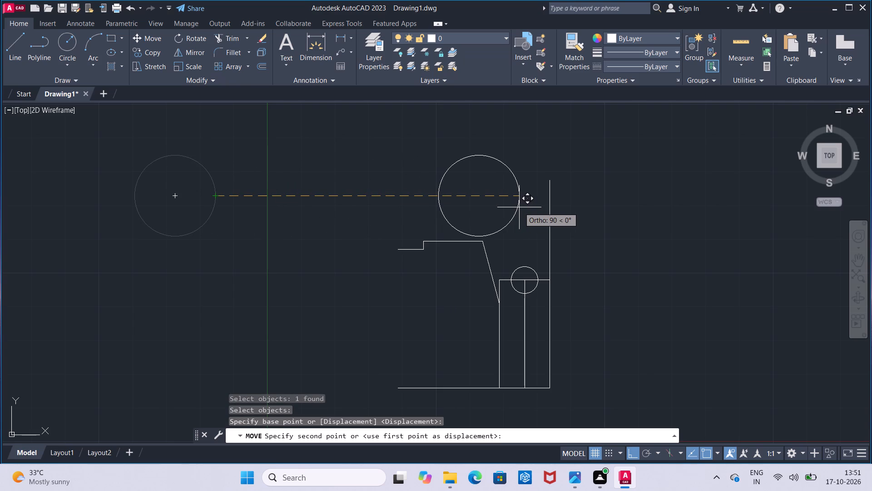
key("F8")
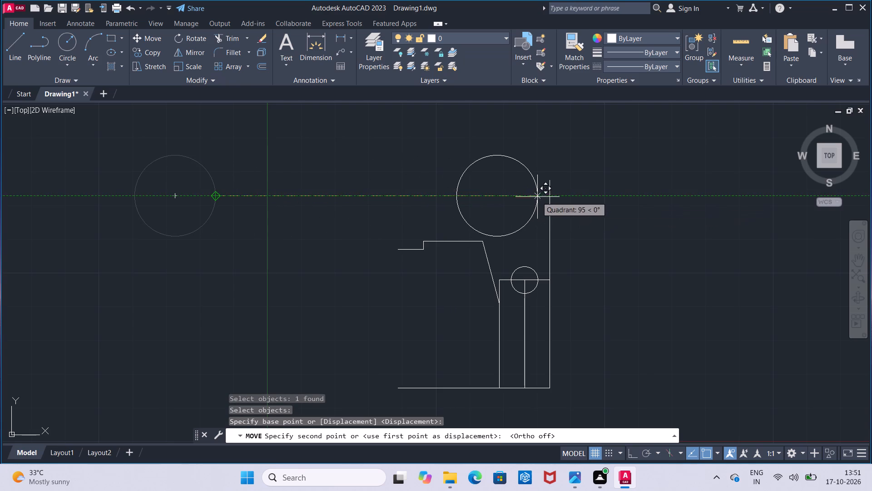
left_click(550, 185)
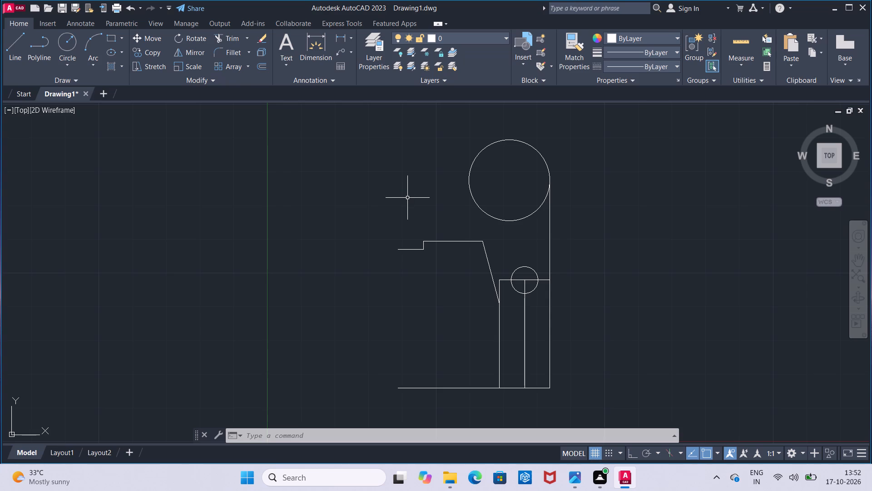
Draw a 33 mm horizontal line leftward from the large circle's top quadrant, with ortho on.
scroll(407, 198, "down", 1)
scroll(407, 198, "up", 1)
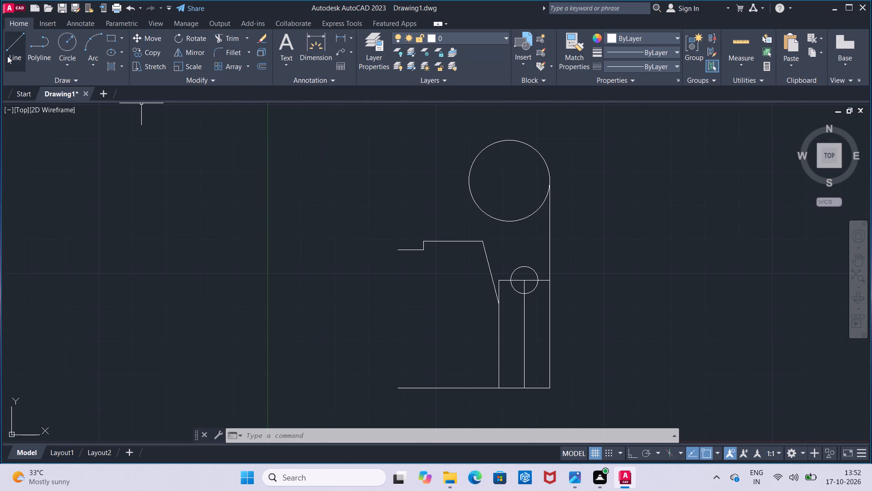
left_click(7, 56)
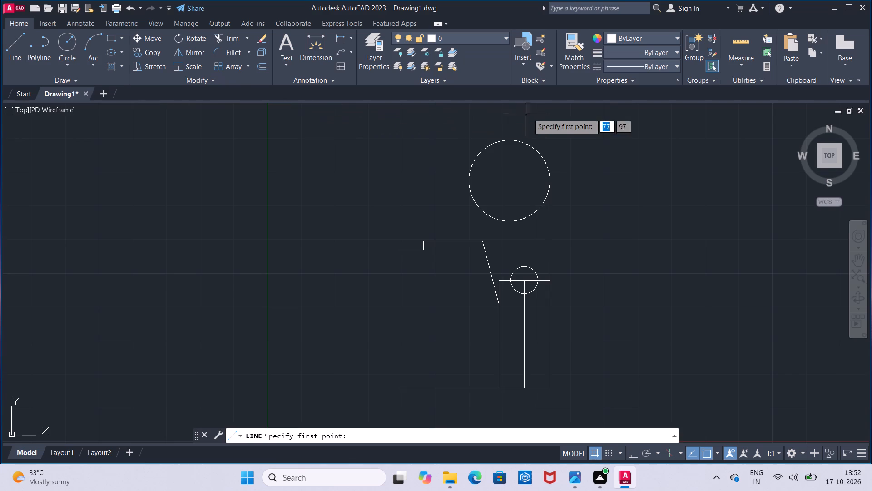
left_click(507, 142)
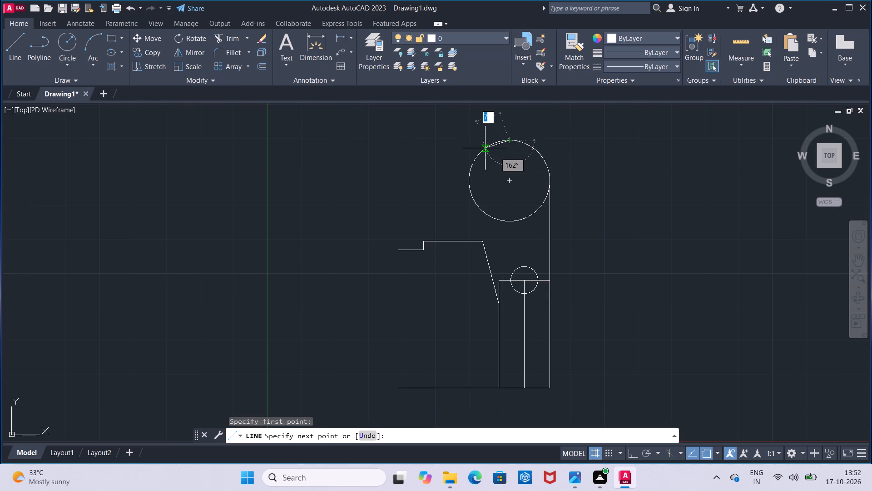
key("F8")
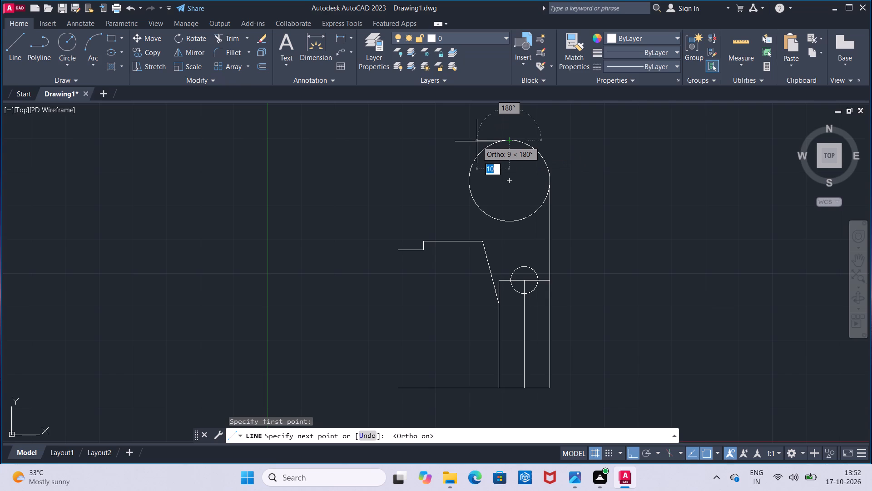
key("Escape")
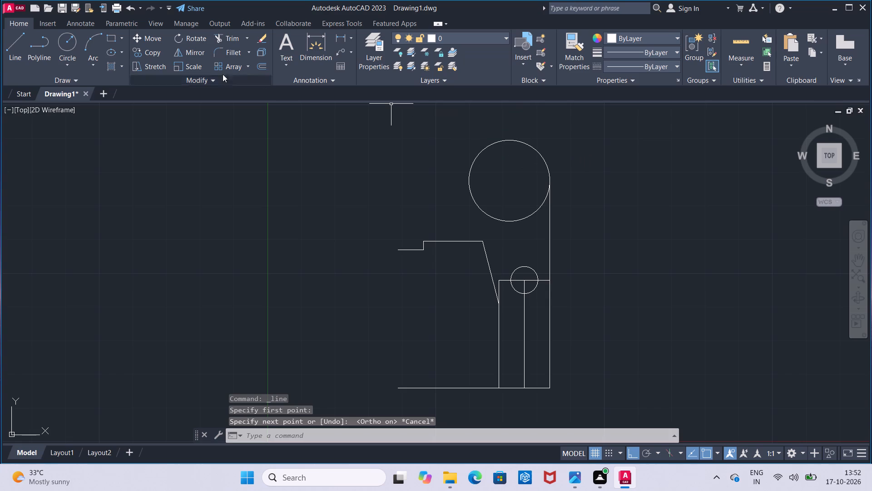
left_click(9, 46)
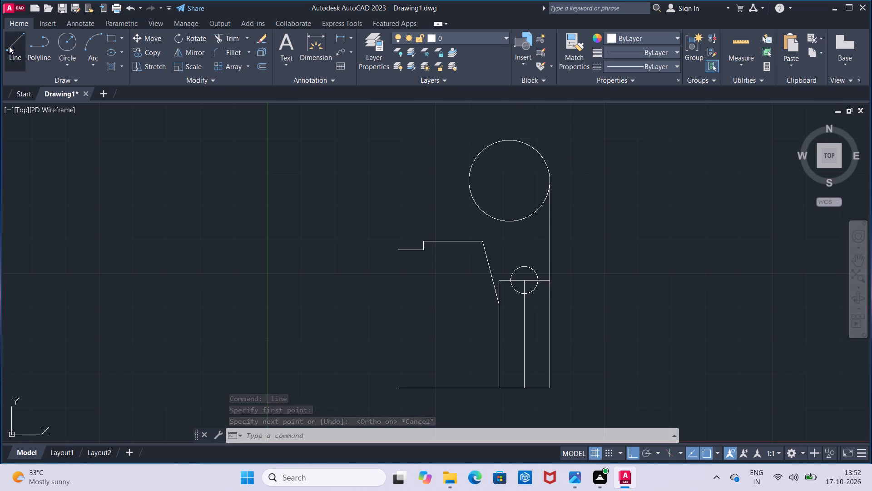
left_click(506, 138)
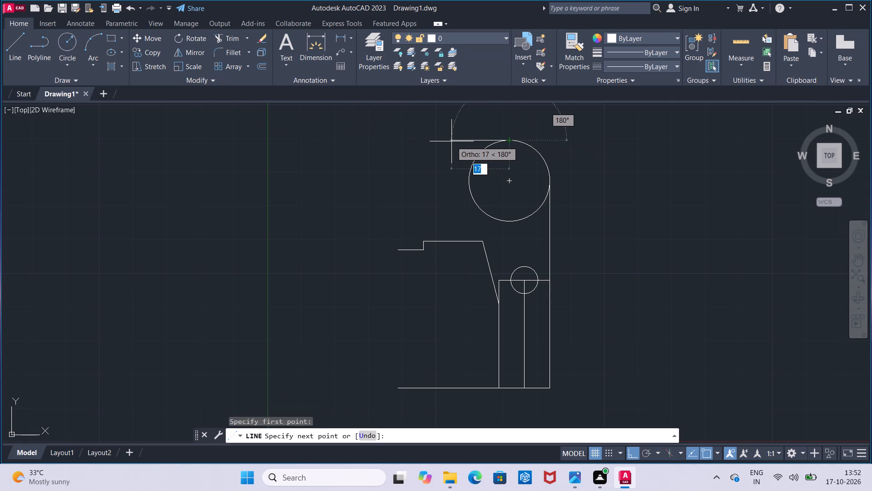
type("33")
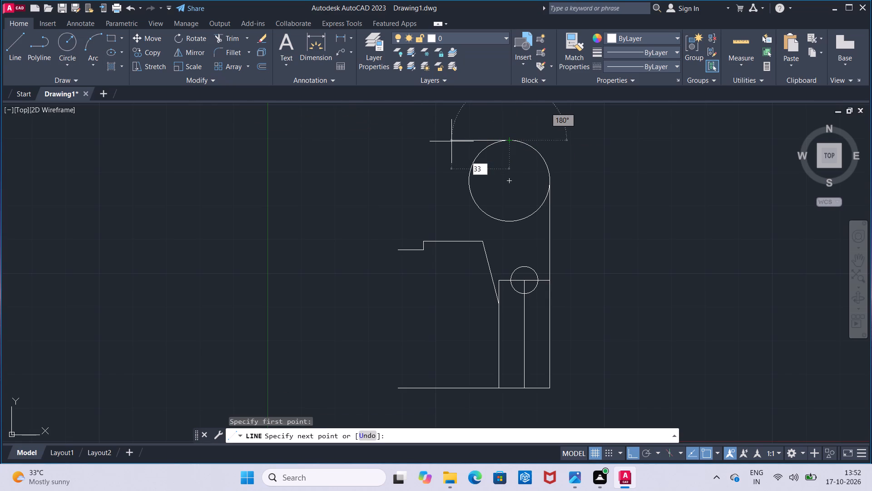
key("Return")
key("Escape")
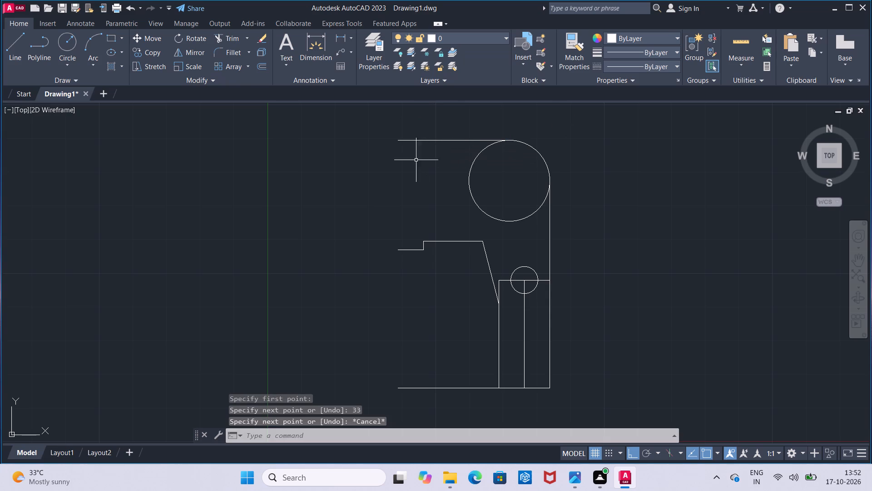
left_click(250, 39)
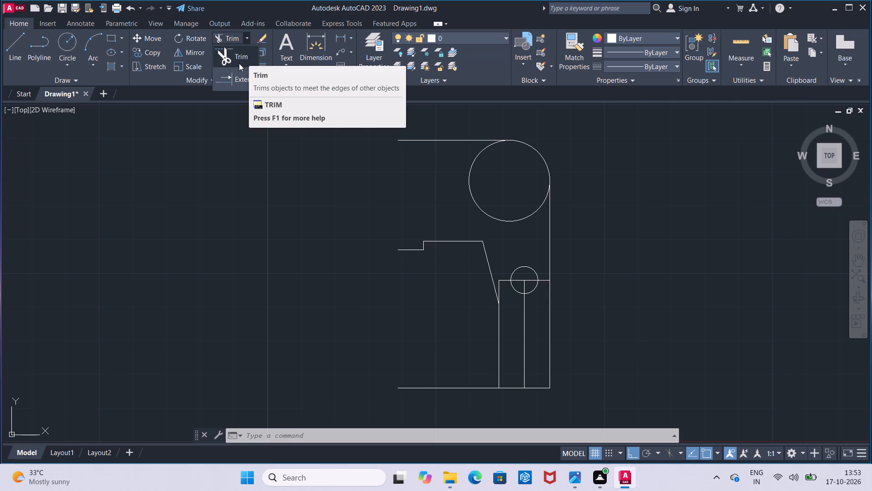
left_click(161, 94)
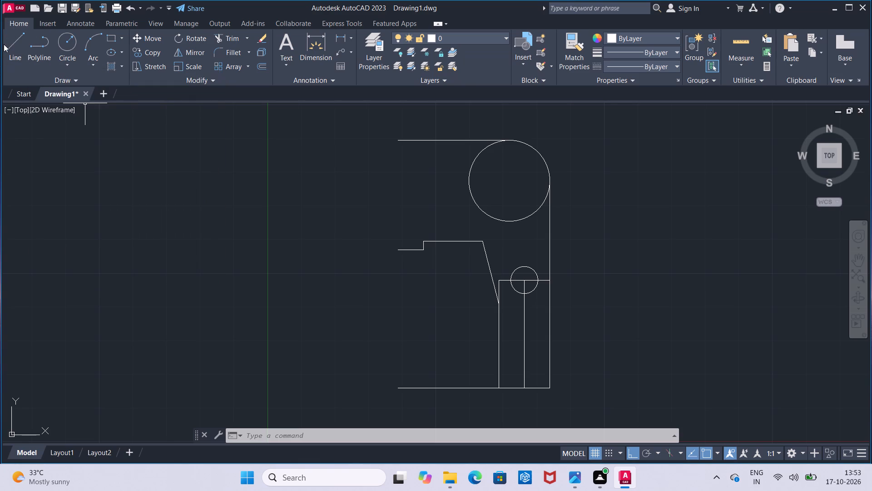
Draw a vertical line from the left end of the top horizontal line down to the left end of the short stepped line.
left_click(4, 44)
left_click(14, 55)
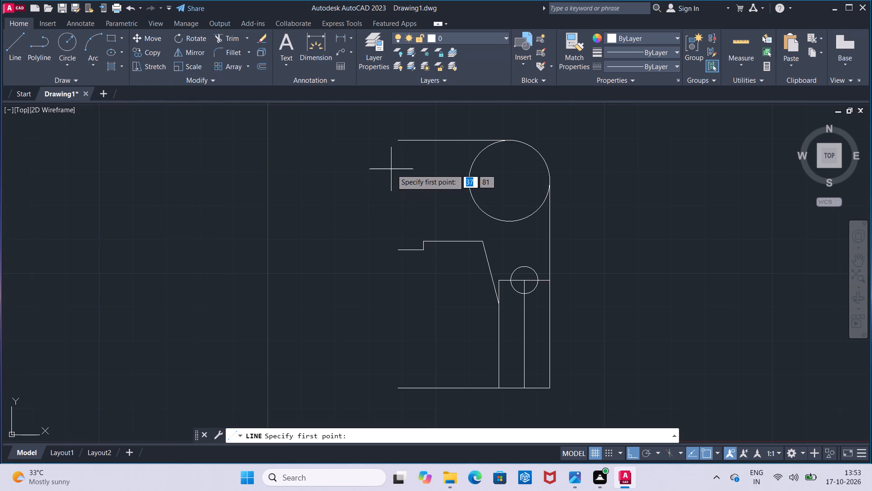
left_click(396, 145)
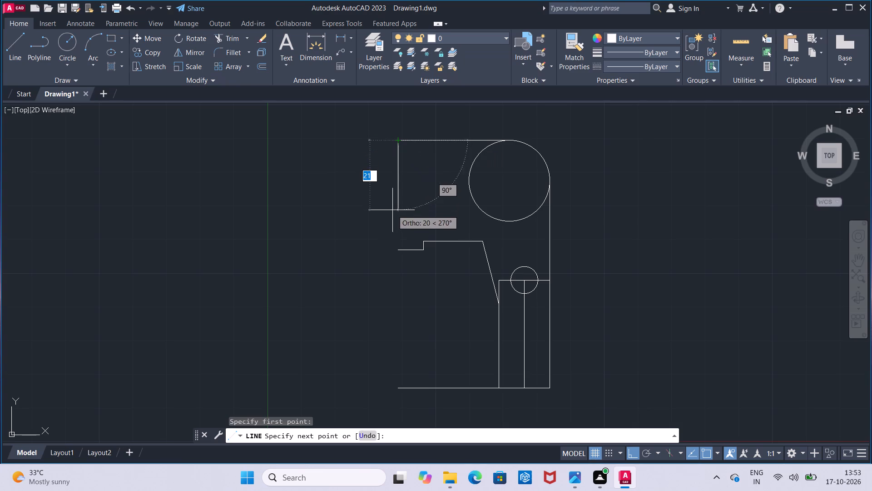
left_click(393, 253)
key("Escape")
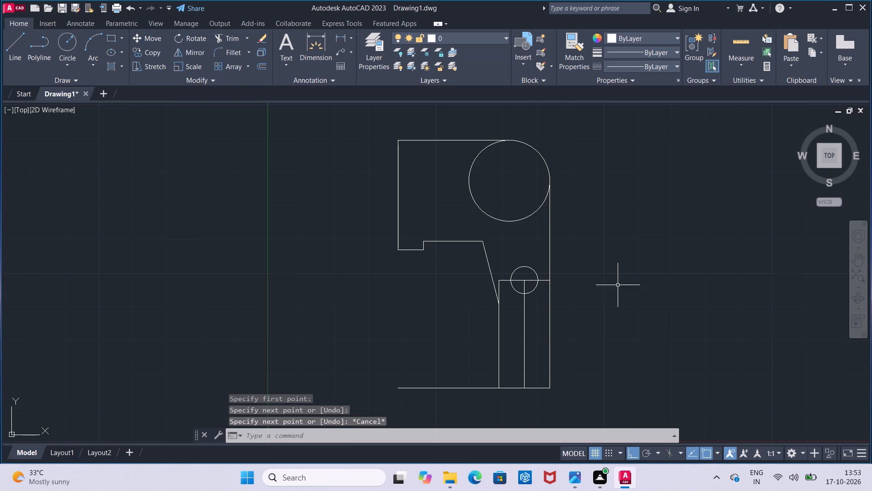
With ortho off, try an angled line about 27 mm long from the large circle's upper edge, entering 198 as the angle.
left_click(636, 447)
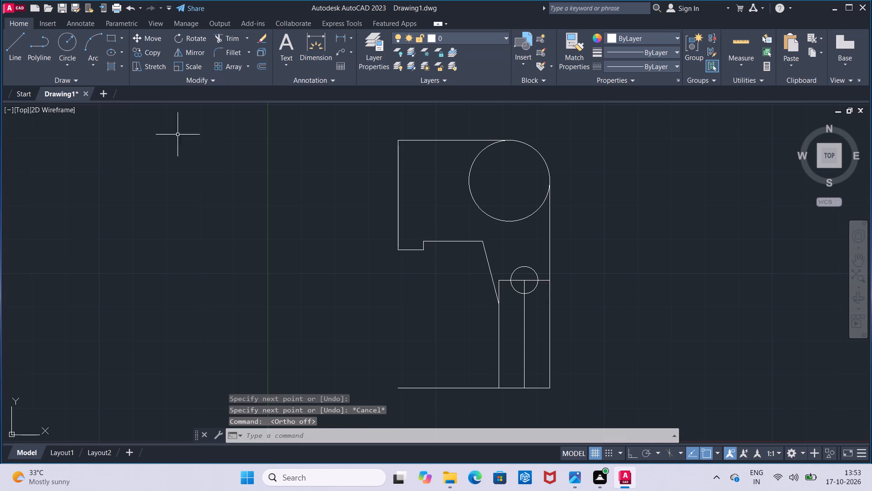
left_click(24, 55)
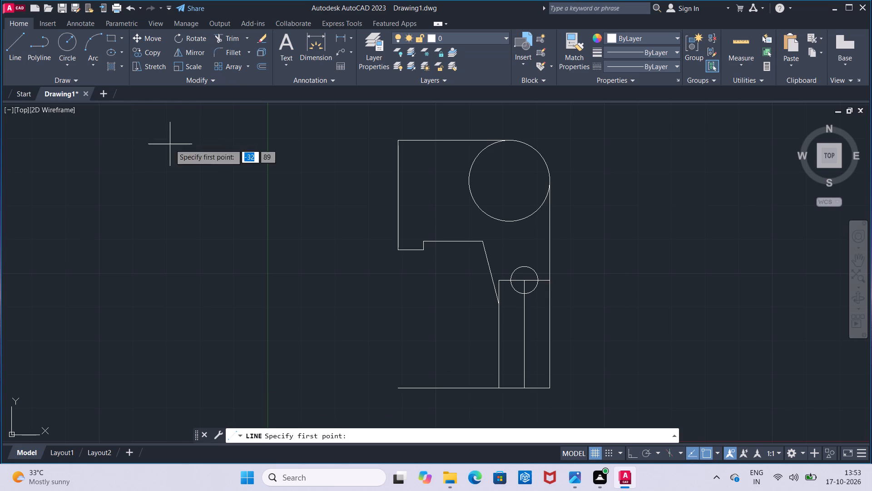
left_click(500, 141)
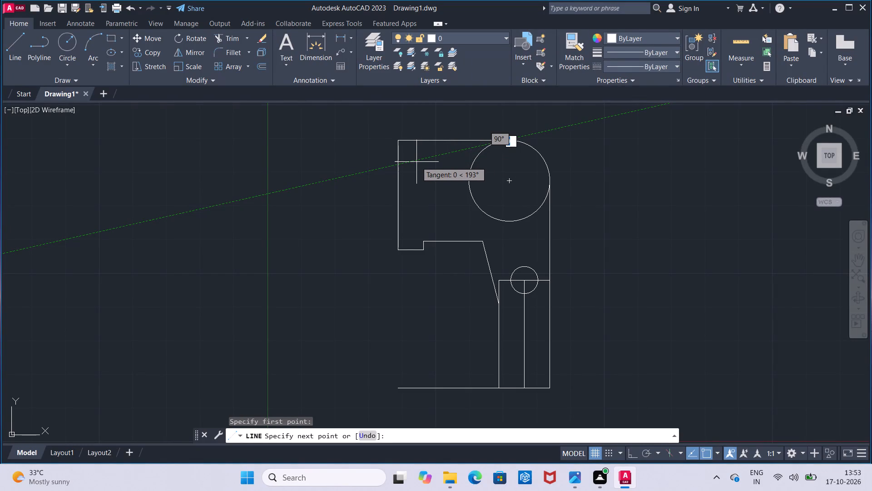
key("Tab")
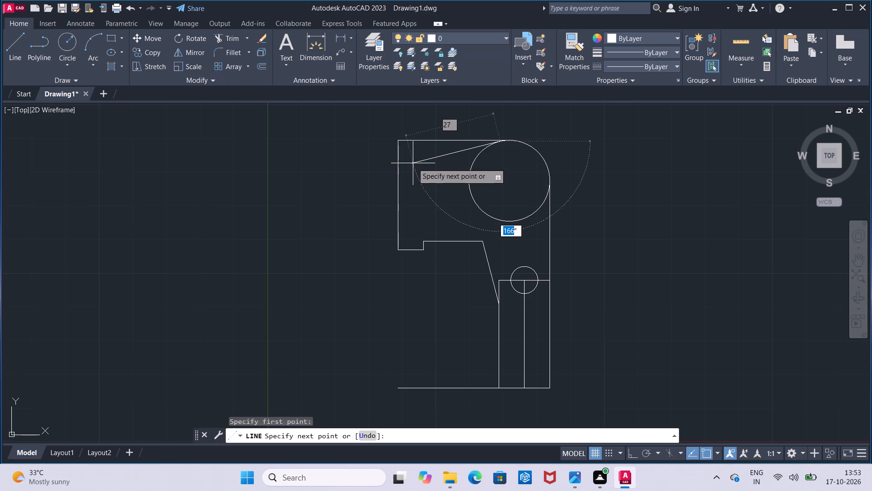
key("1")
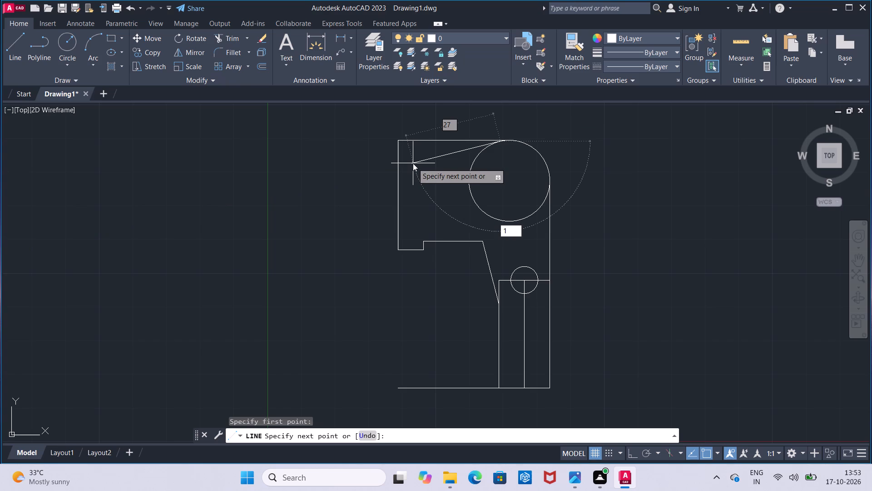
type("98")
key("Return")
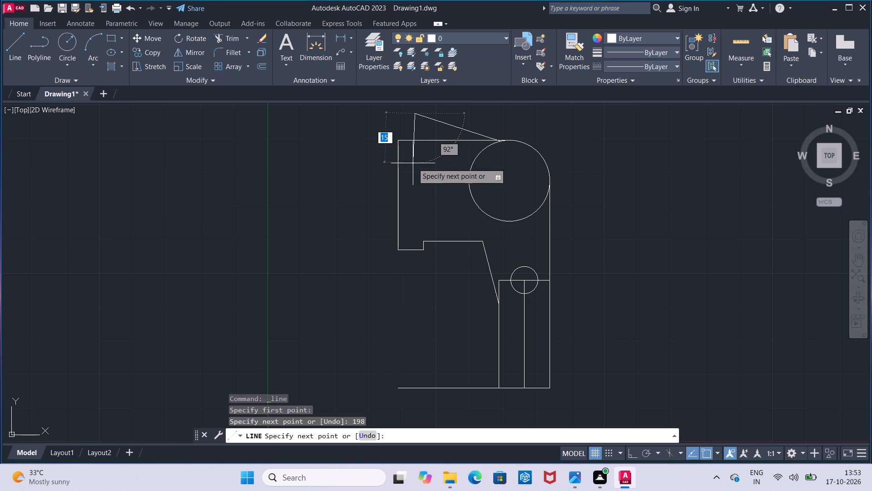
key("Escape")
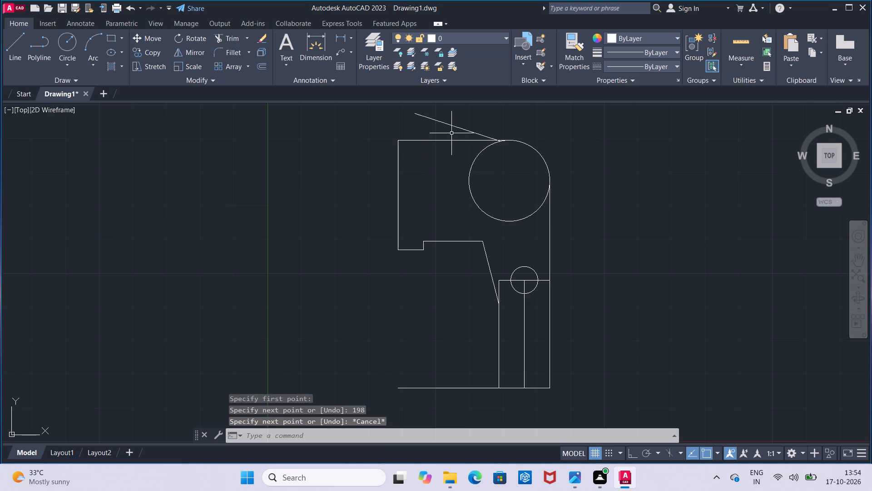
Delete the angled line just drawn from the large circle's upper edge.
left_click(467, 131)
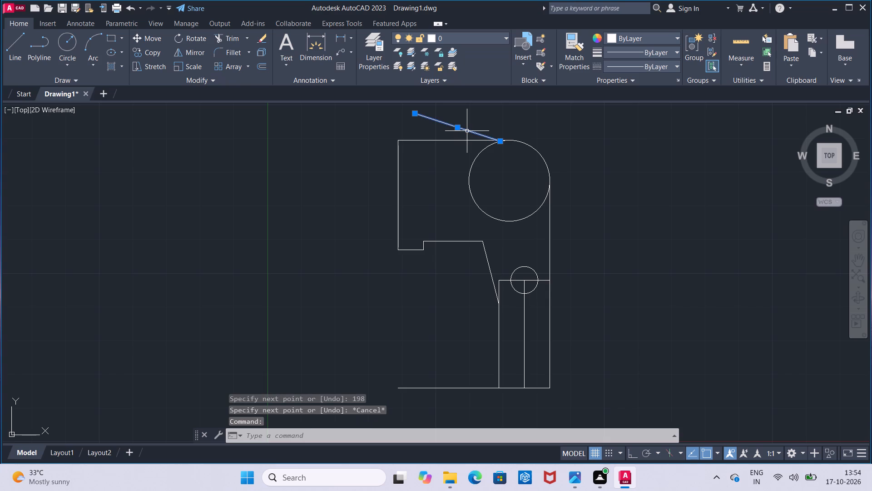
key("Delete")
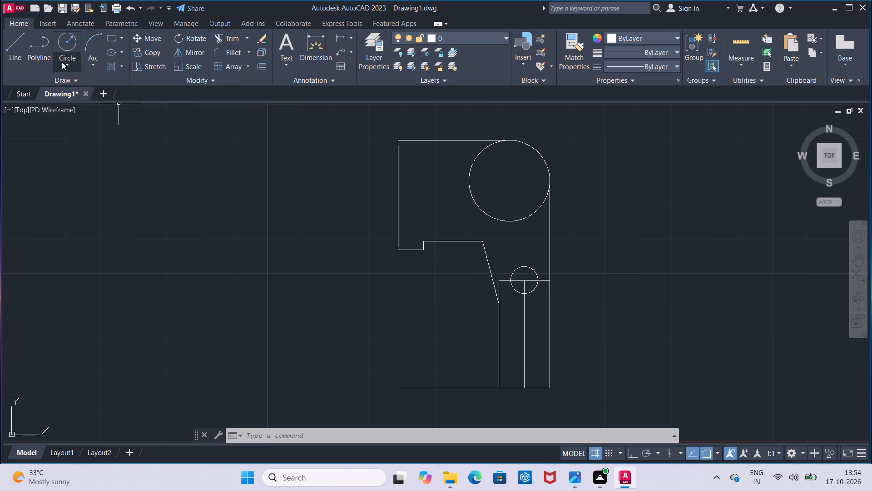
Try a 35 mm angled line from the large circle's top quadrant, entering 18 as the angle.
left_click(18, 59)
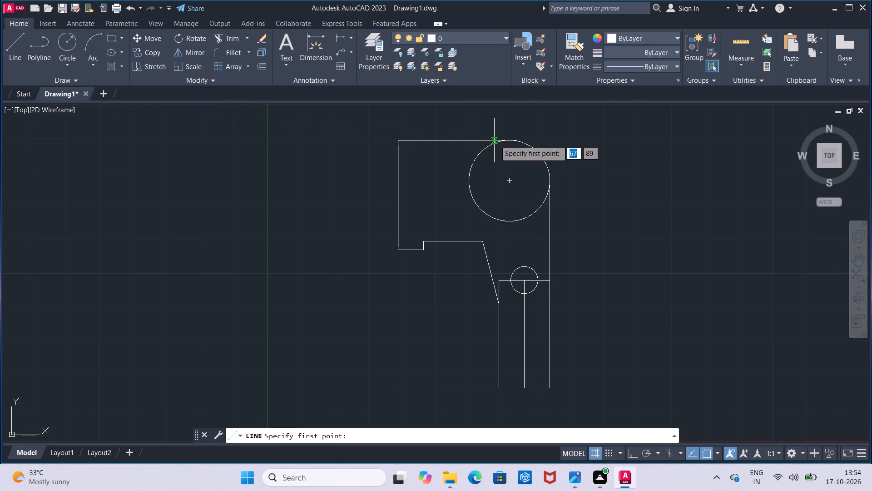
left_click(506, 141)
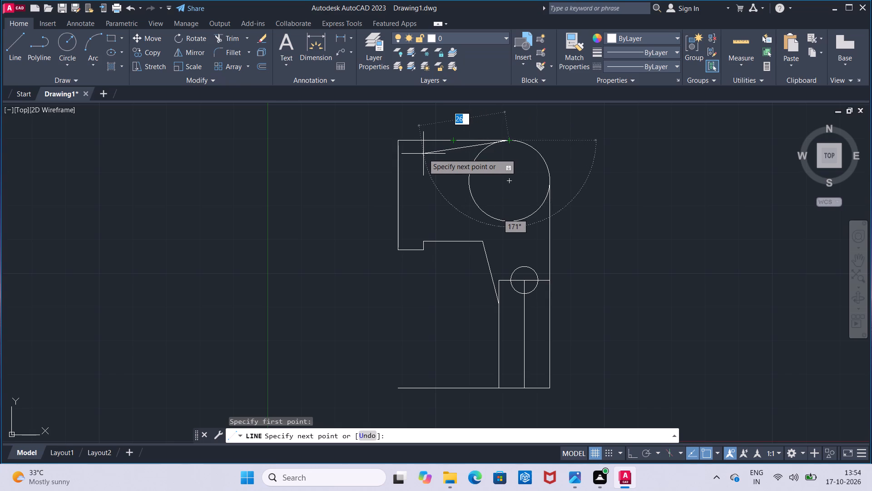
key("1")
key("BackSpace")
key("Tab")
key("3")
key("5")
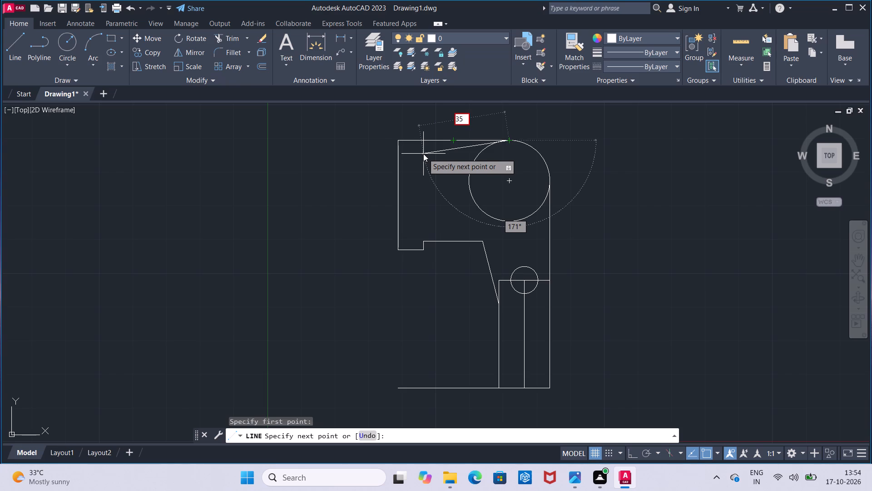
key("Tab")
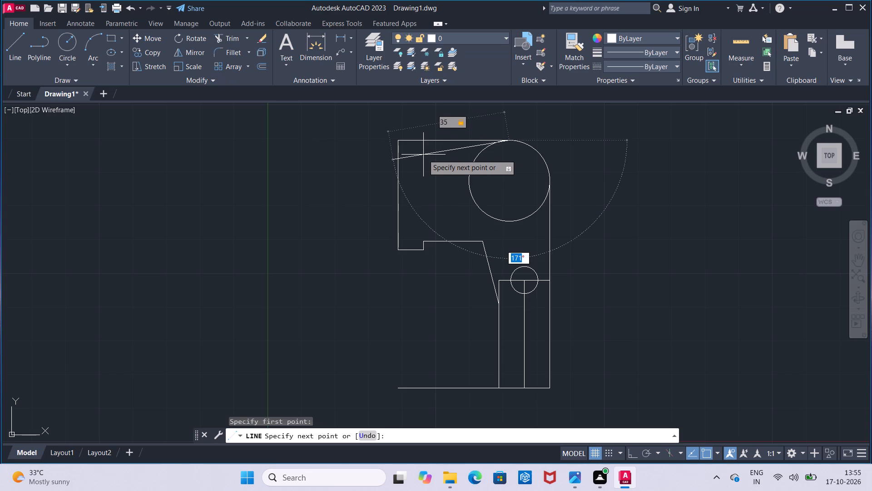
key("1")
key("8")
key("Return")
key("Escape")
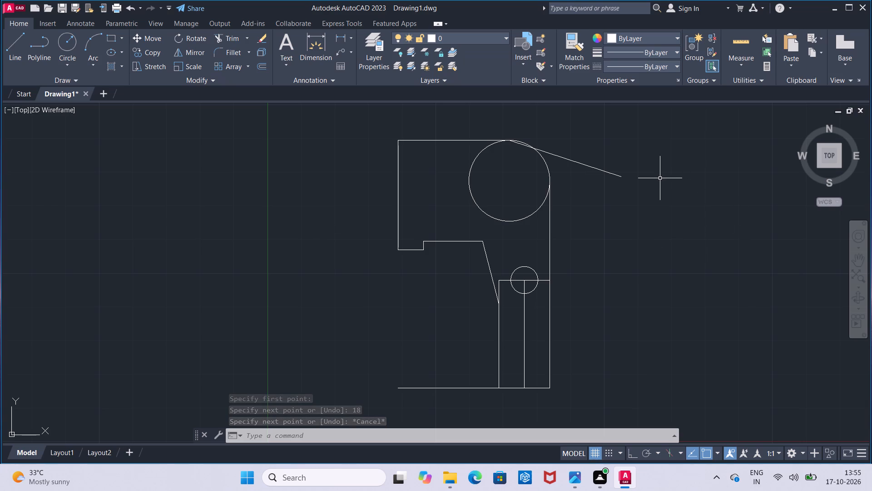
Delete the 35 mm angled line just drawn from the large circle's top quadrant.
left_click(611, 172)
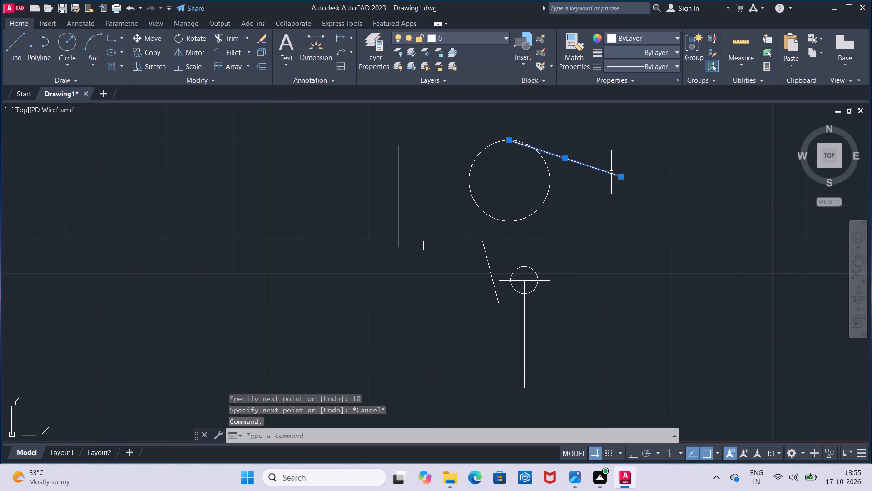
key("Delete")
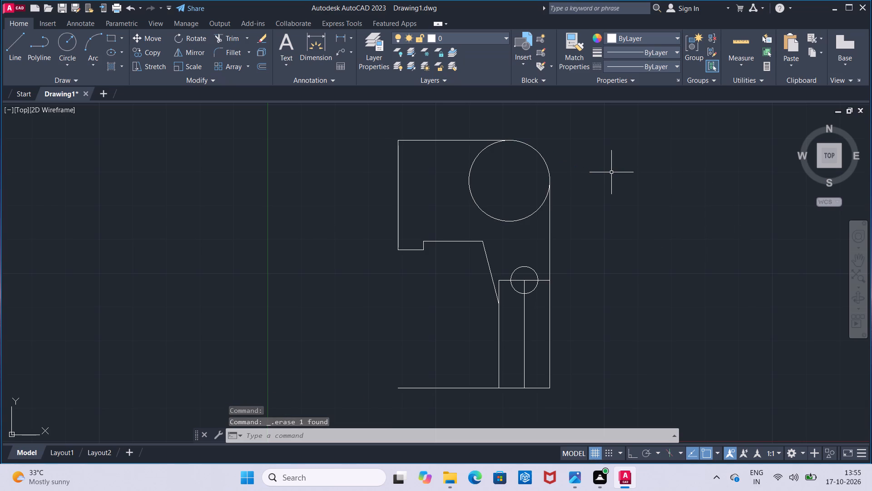
Check the angle between the slanted edge and the adjoining vertical line with an angular dimension, without placing it.
left_click(344, 35)
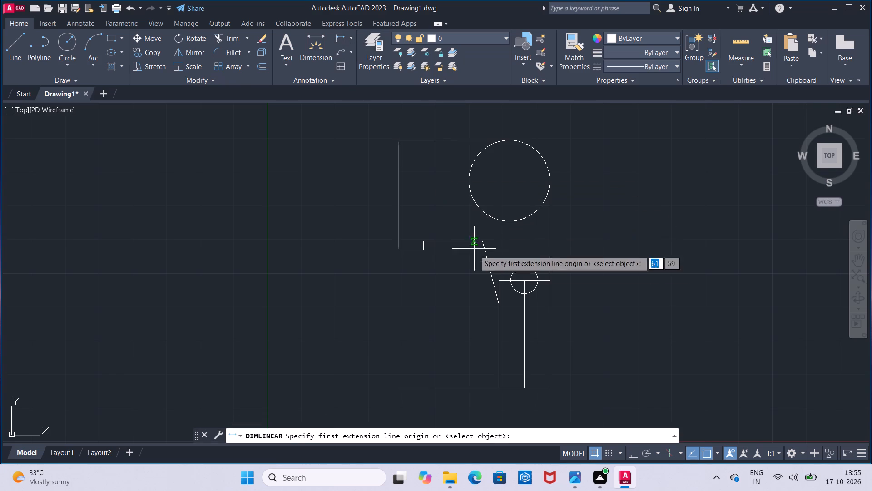
left_click(353, 42)
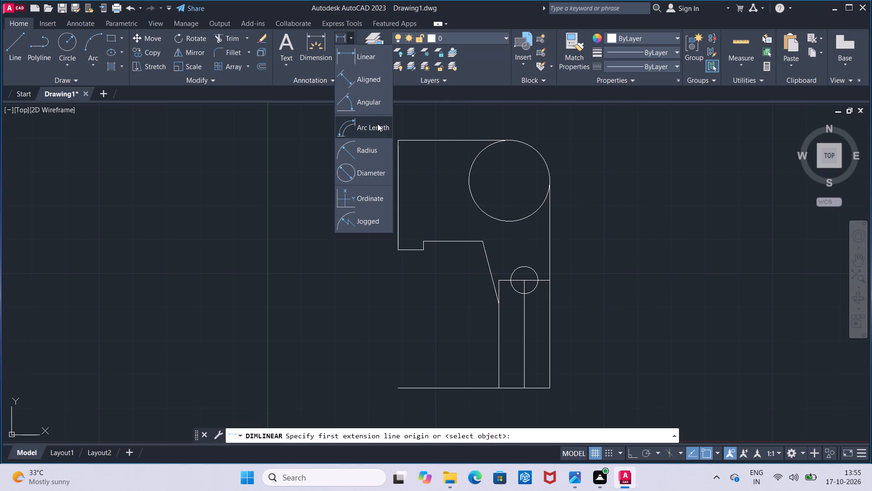
left_click(377, 106)
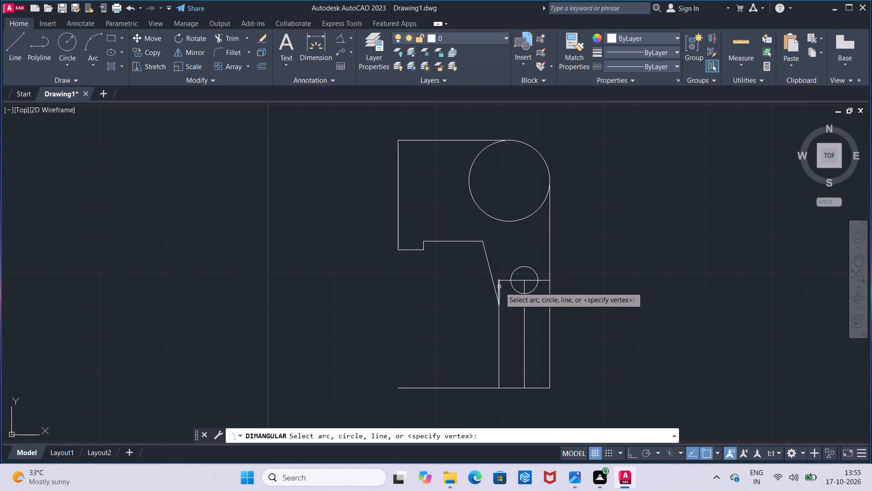
left_click(492, 277)
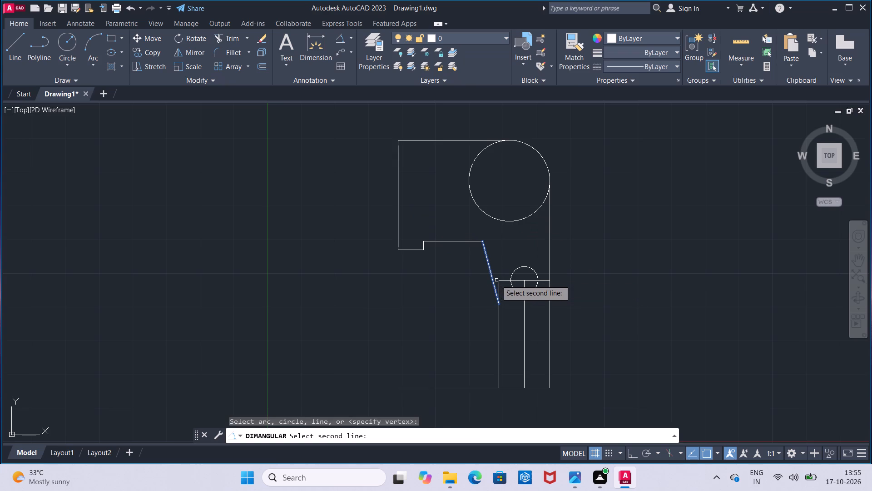
left_click(498, 284)
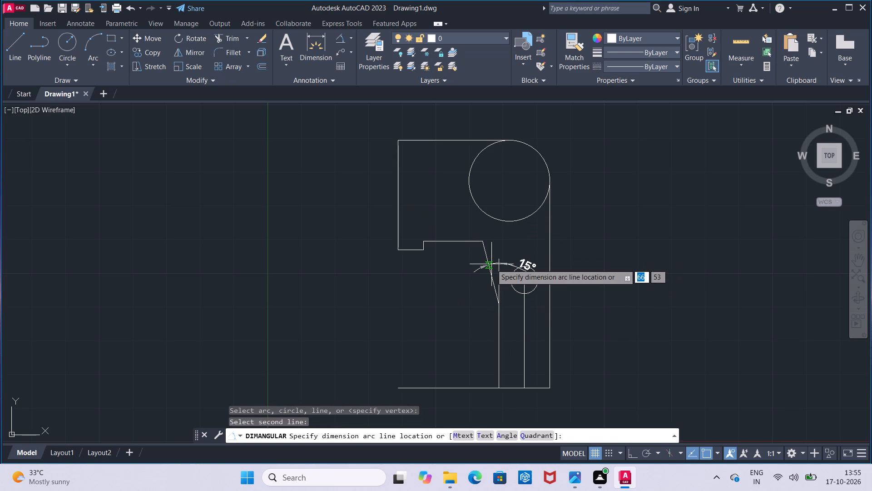
key("Escape")
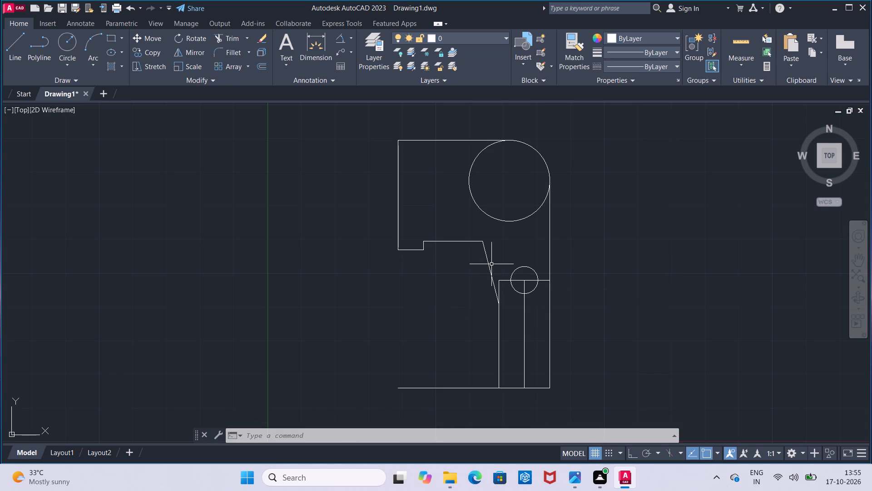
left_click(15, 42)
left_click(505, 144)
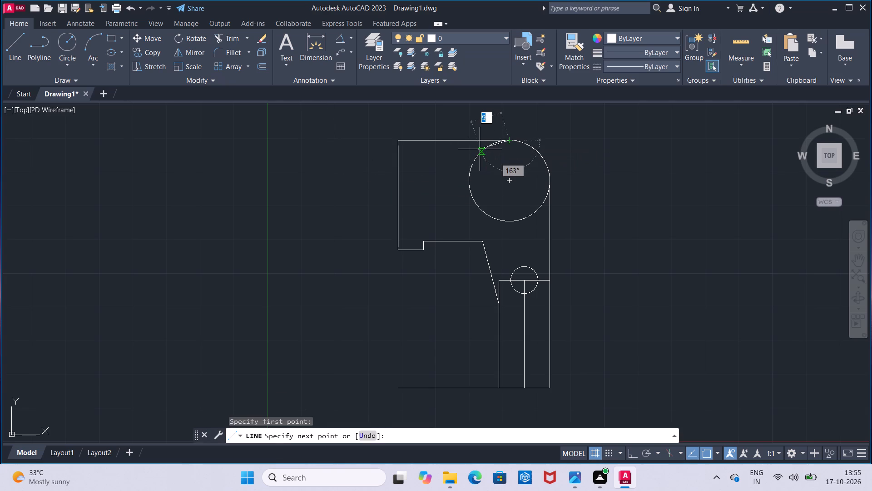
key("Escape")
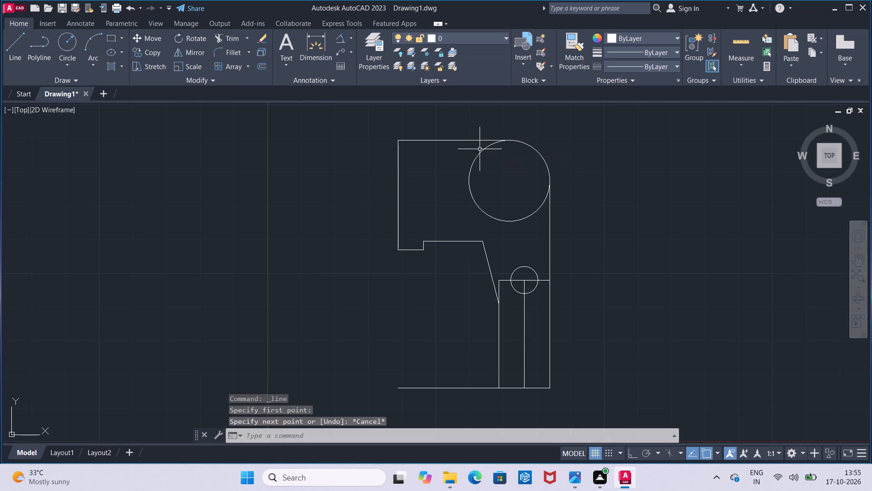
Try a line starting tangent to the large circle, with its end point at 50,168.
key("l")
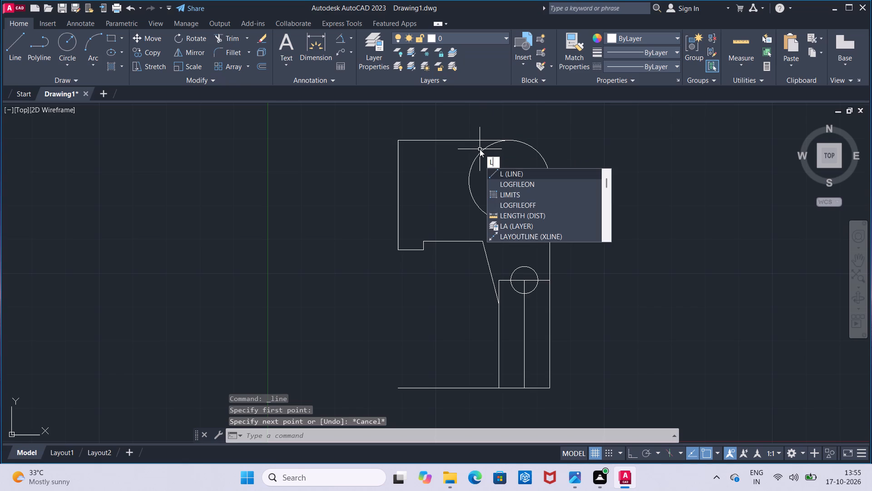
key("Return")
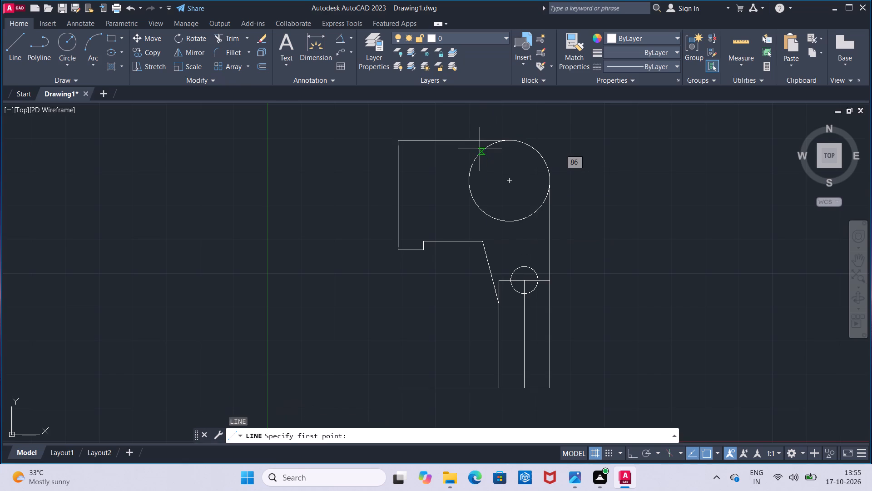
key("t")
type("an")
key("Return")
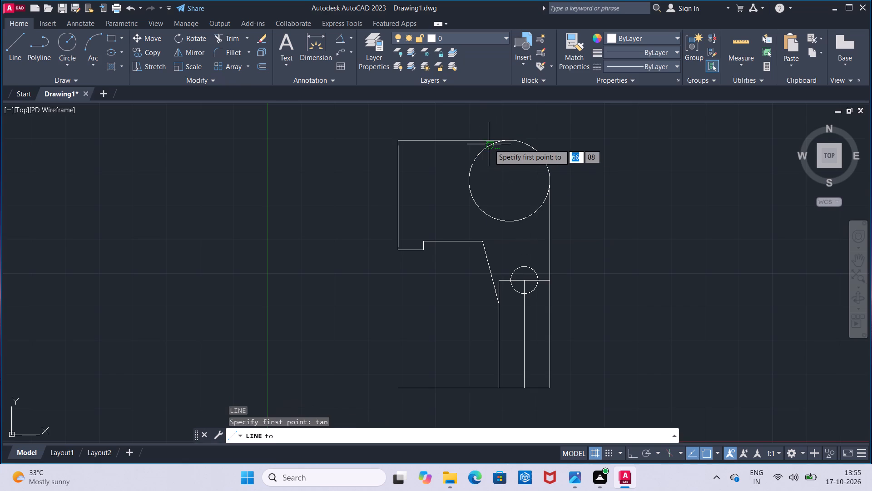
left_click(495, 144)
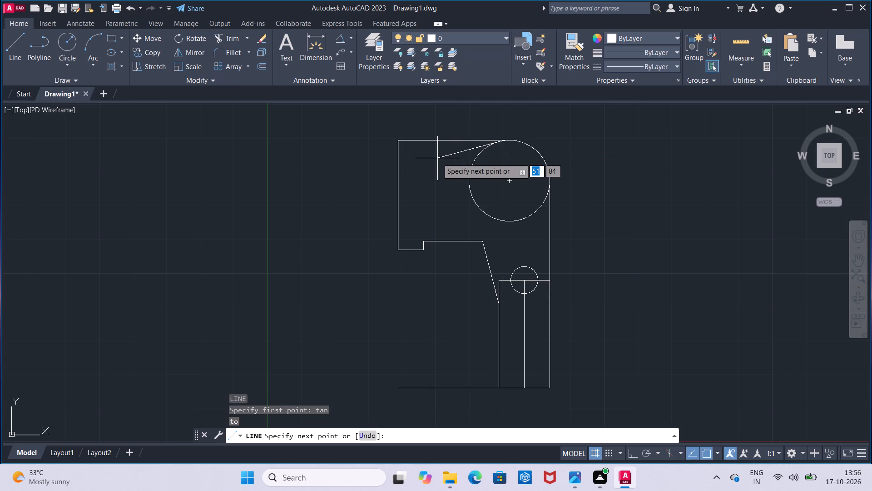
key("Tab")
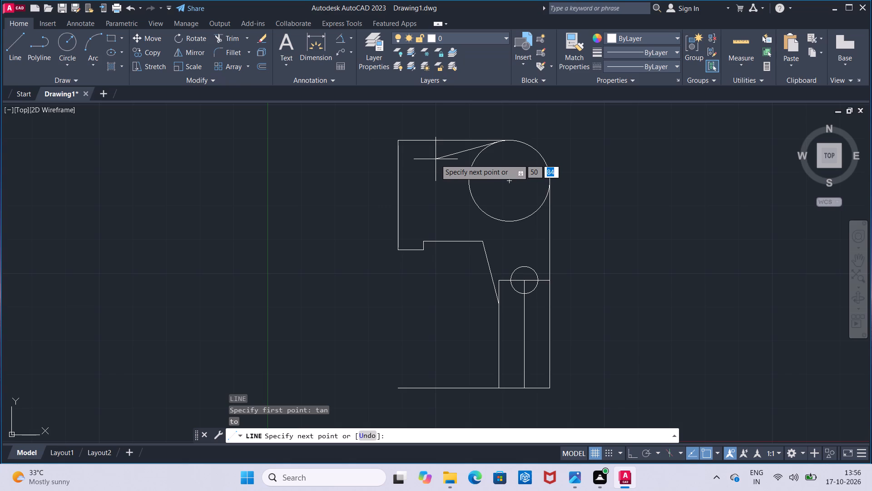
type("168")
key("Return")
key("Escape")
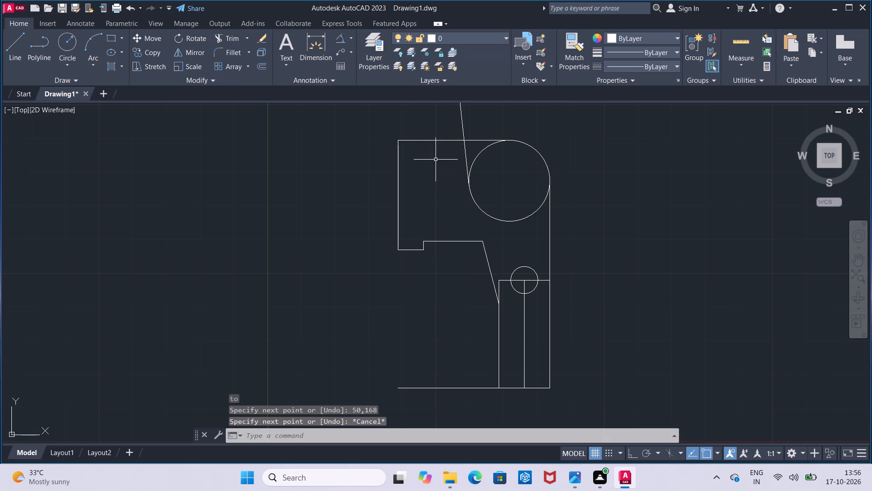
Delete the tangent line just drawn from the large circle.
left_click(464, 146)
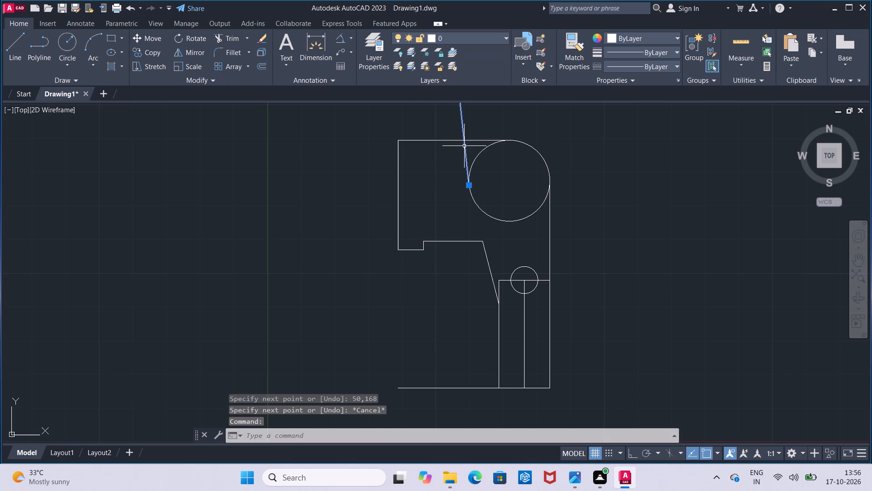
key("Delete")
Dismiss the Phone Link device-linking notification covering the drawing.
scroll(464, 146, "down", 1)
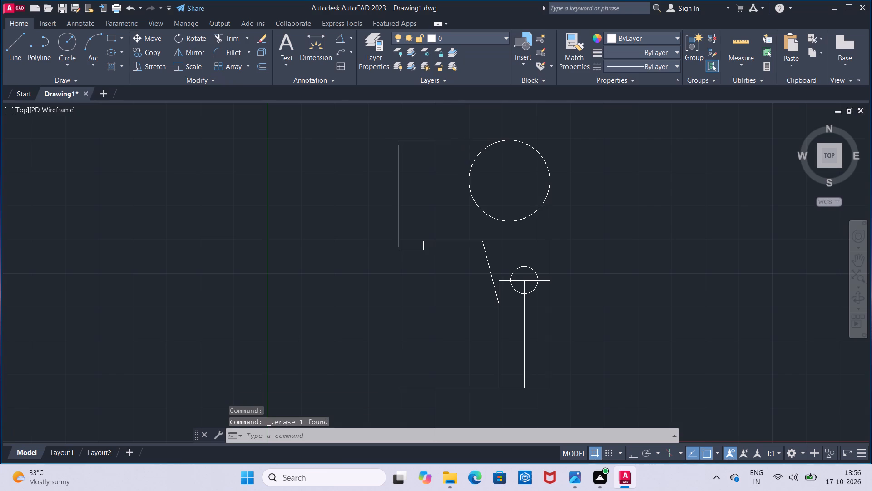
middle_click_drag(464, 146, 446, 210)
scroll(446, 210, "up", 1)
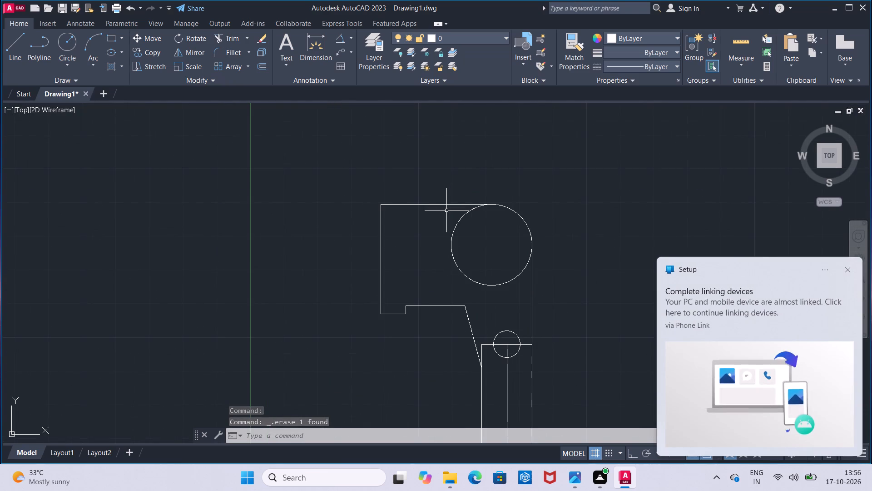
left_click(843, 274)
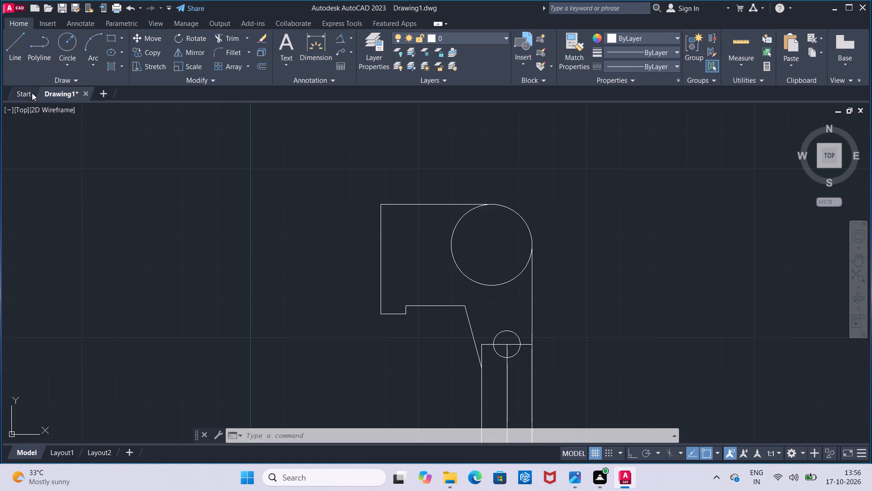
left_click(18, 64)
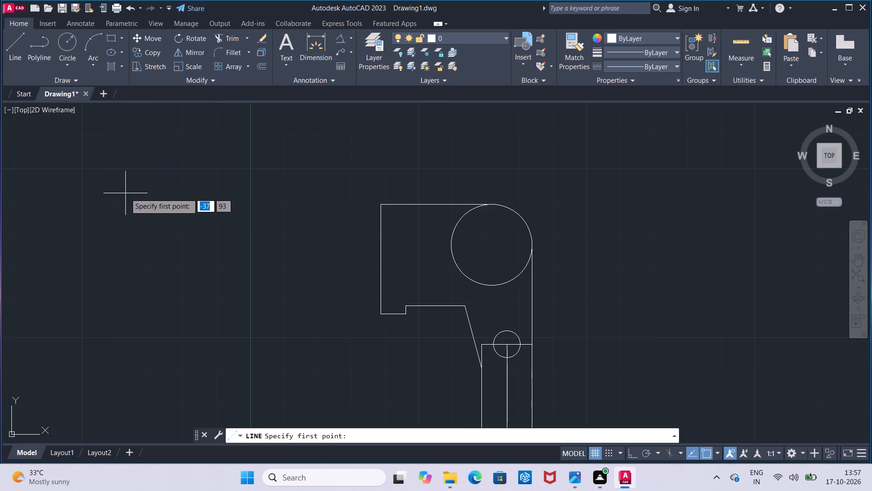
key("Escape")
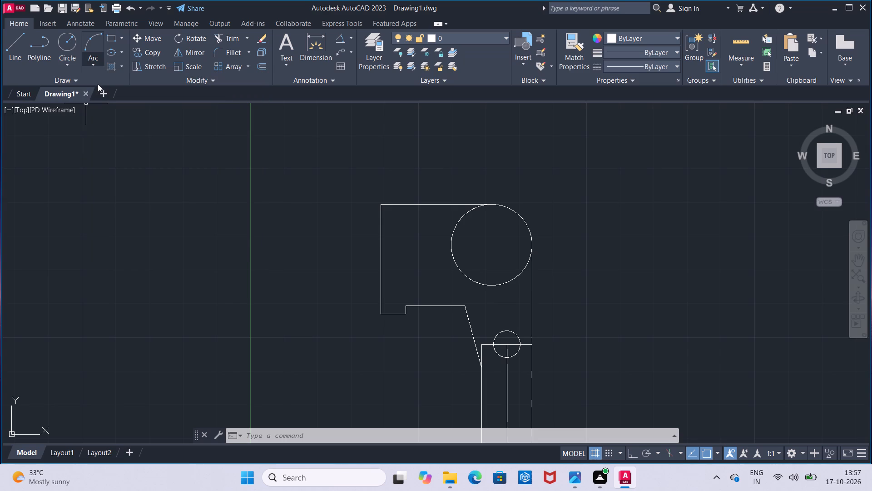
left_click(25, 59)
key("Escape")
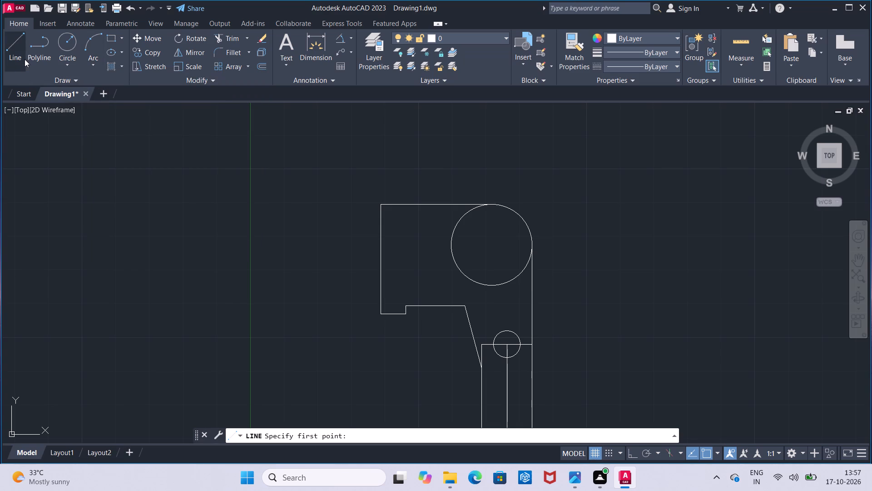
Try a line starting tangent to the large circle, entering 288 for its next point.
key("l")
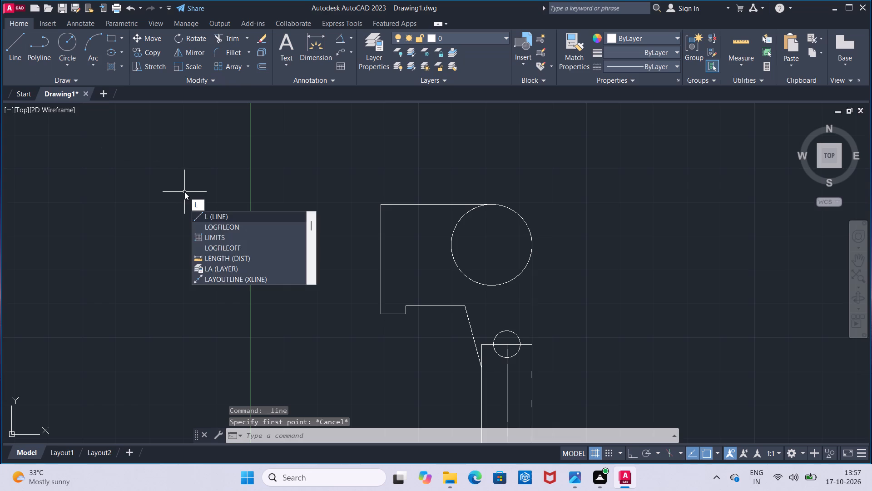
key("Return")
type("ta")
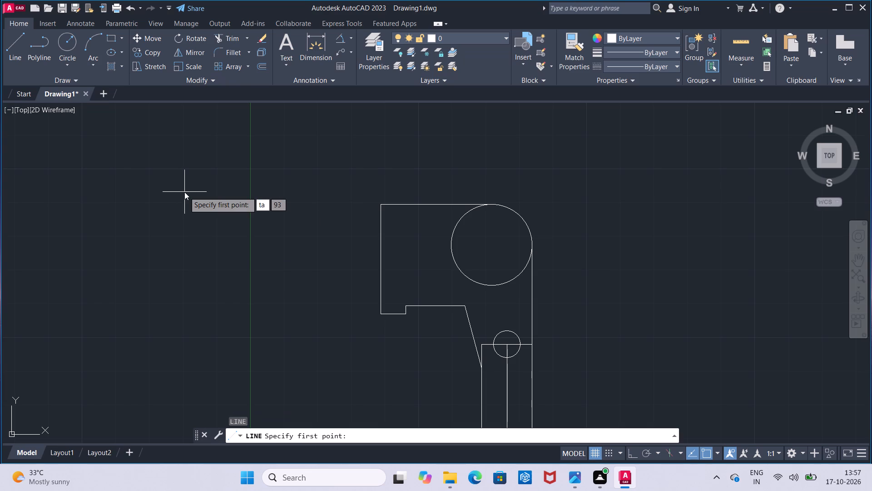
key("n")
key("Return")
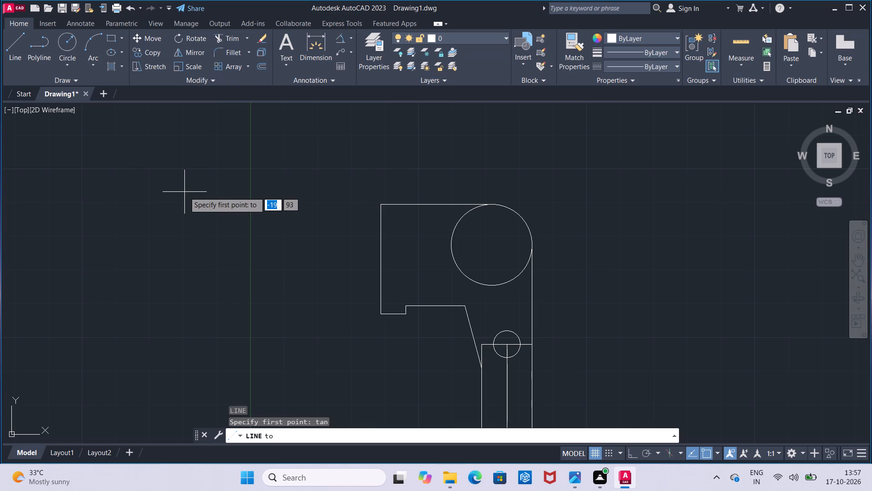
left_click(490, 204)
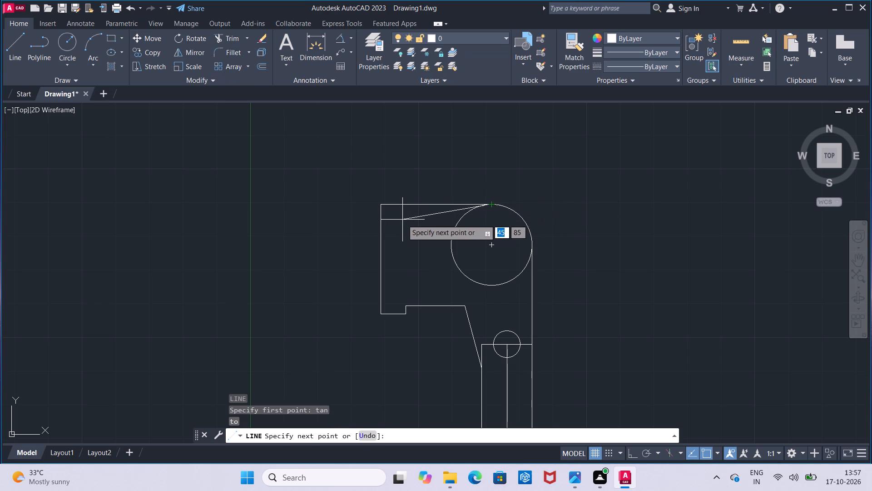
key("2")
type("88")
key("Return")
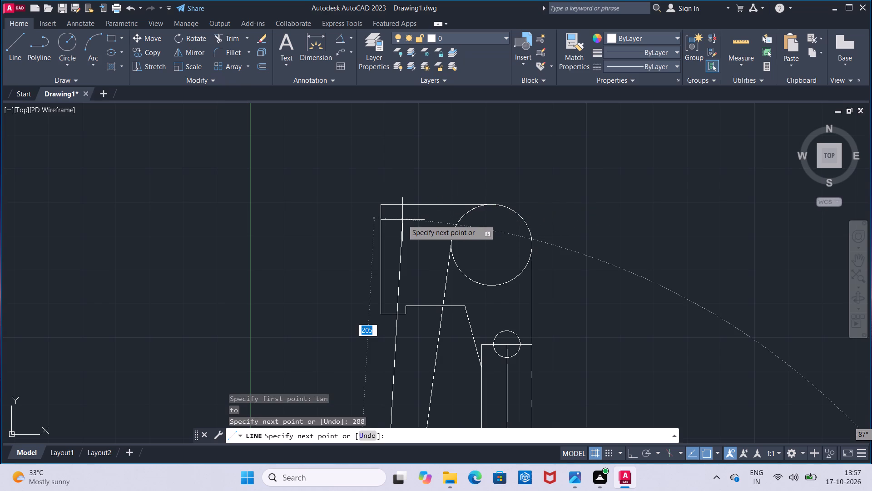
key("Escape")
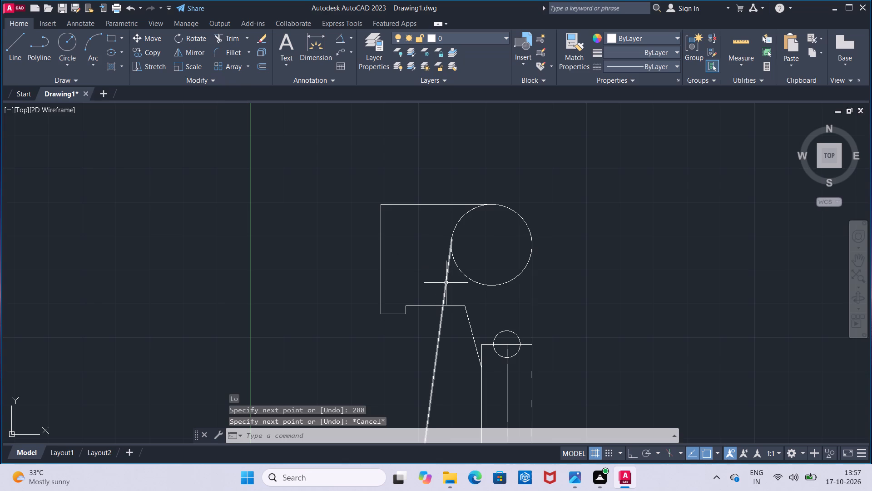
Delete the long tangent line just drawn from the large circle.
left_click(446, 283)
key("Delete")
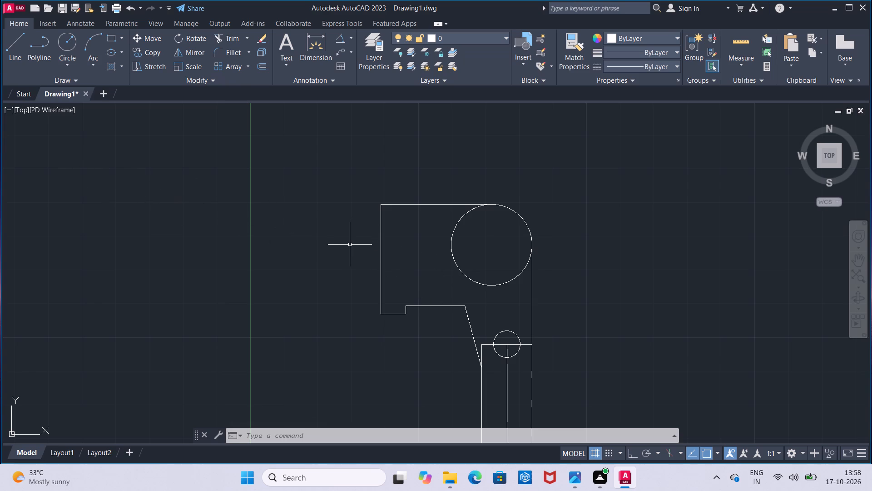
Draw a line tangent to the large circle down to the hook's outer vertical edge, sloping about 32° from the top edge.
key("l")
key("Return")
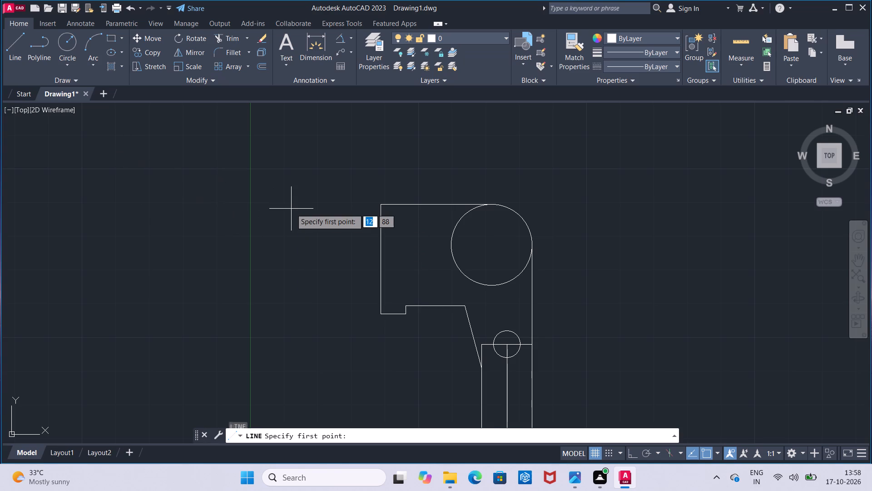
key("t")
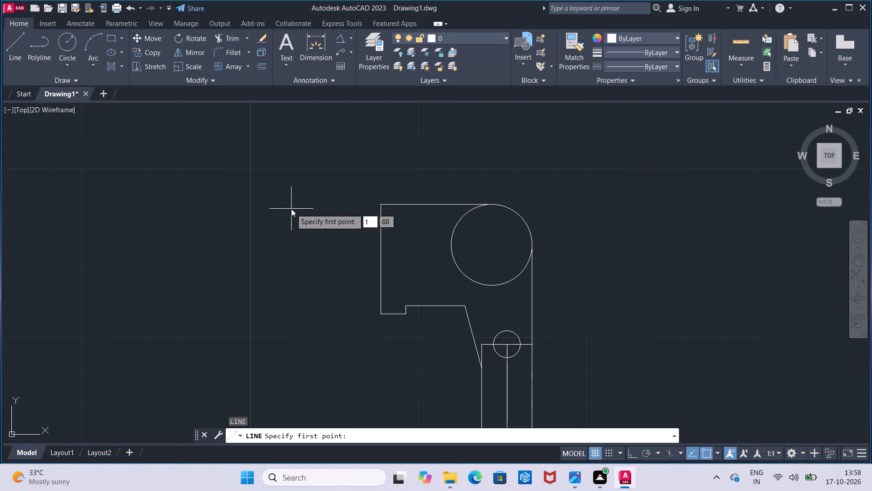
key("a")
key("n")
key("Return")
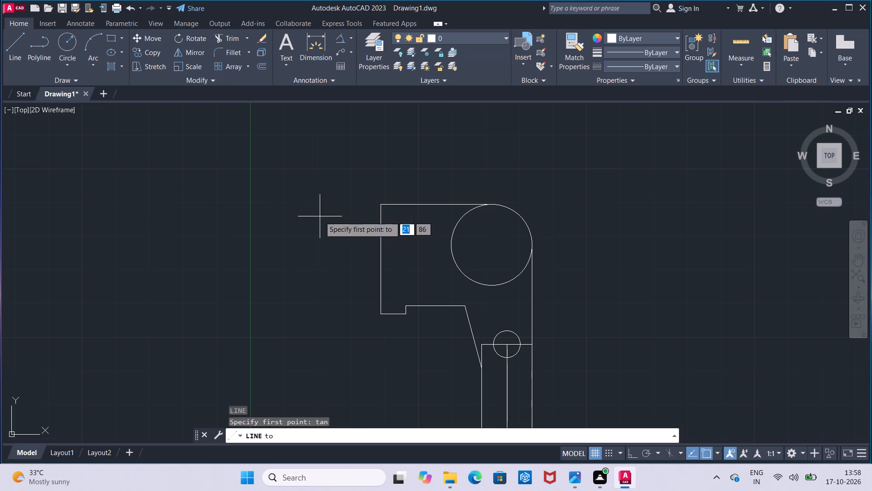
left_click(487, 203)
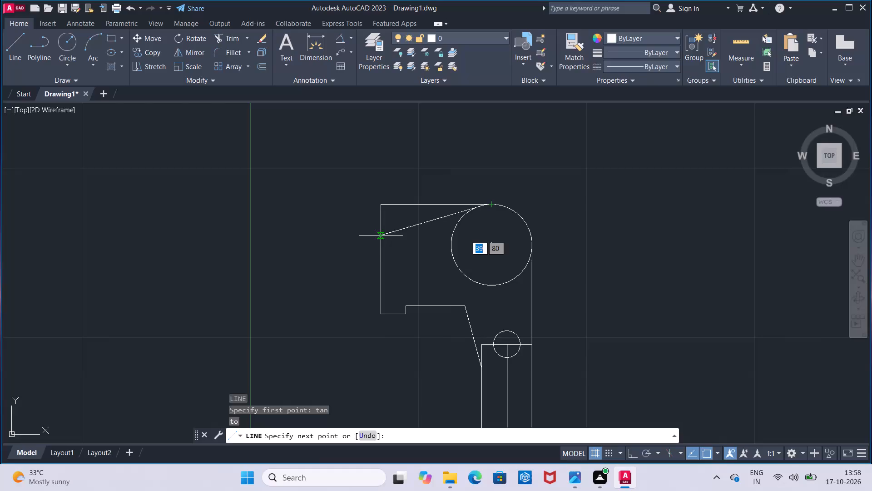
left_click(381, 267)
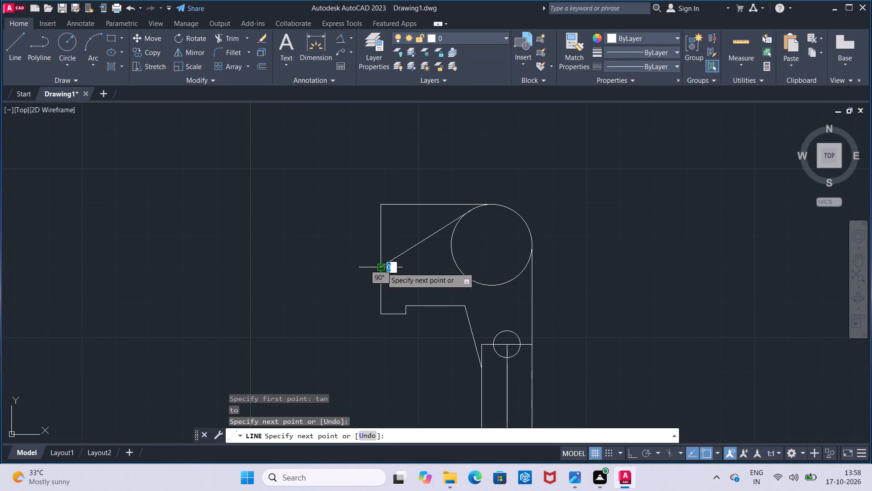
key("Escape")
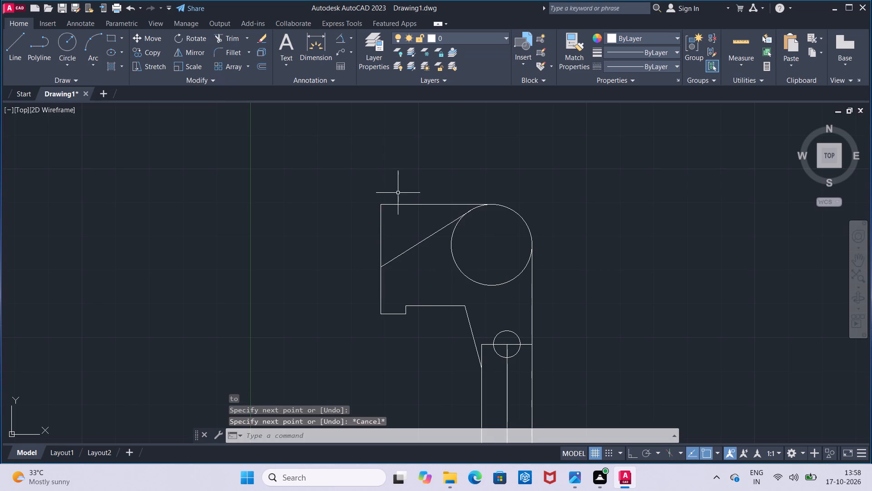
Check the angle between the horizontal top edge and the new tangent line with an angular dimension, without placing it.
left_click(342, 43)
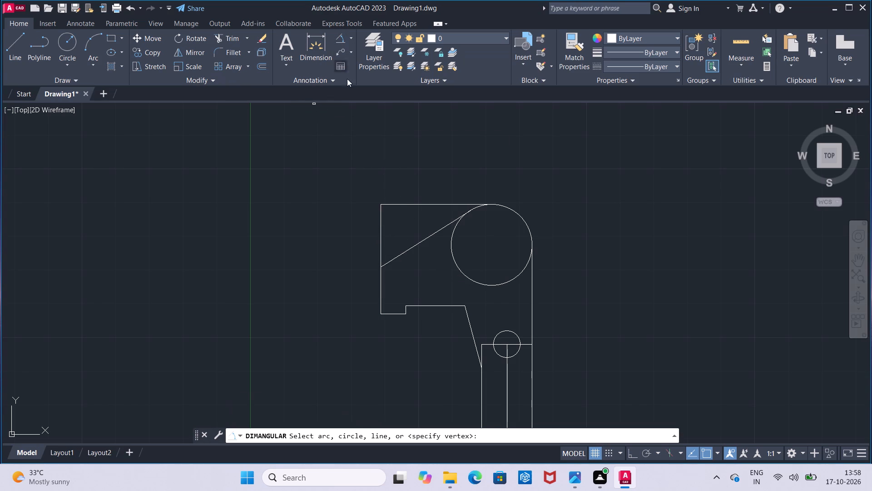
left_click(442, 205)
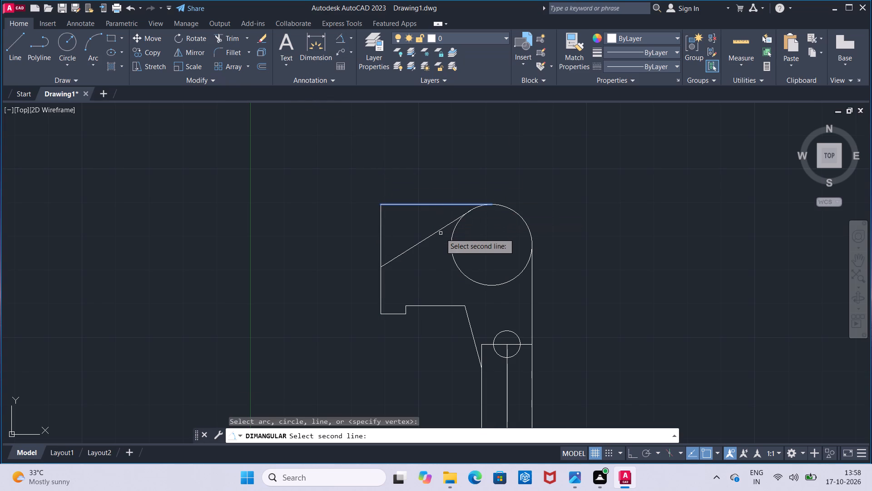
left_click(442, 226)
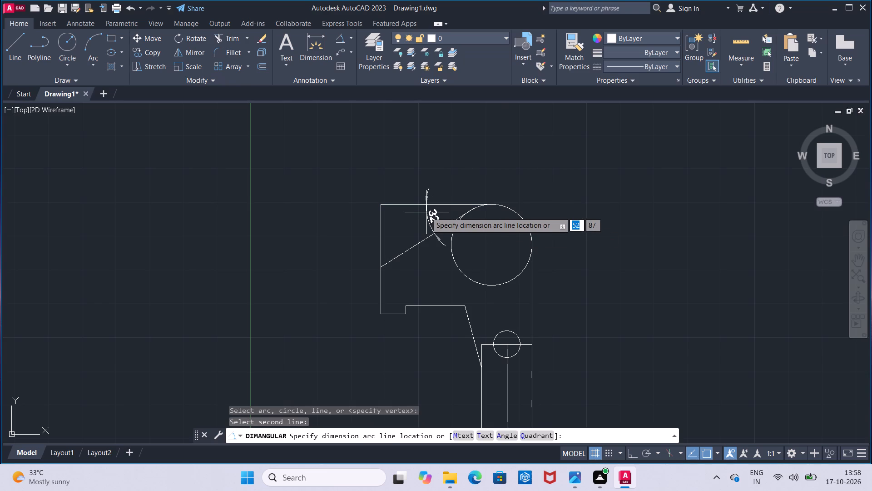
key("Escape")
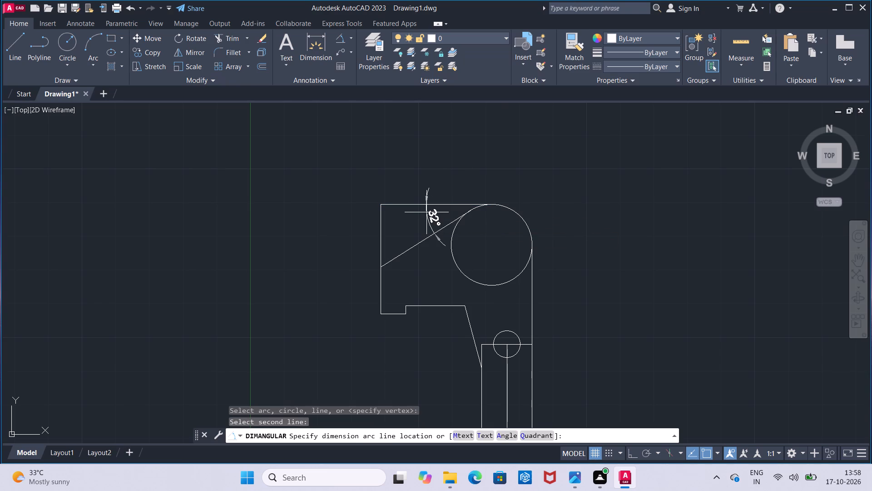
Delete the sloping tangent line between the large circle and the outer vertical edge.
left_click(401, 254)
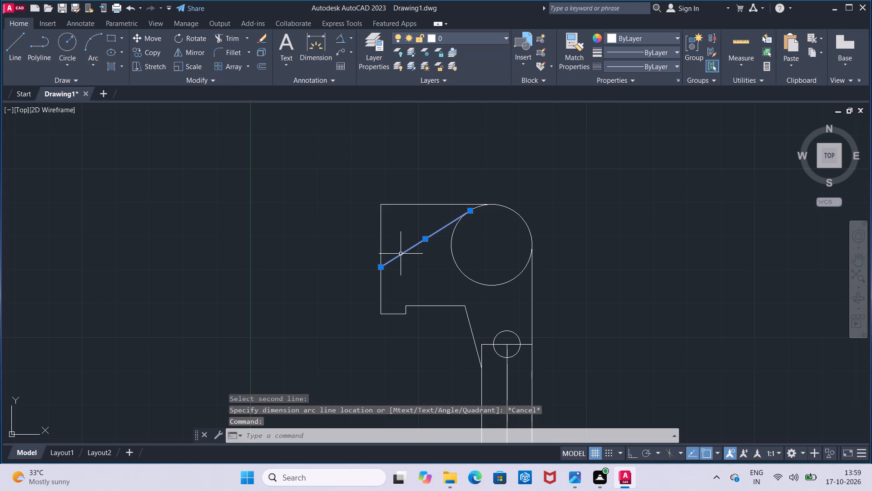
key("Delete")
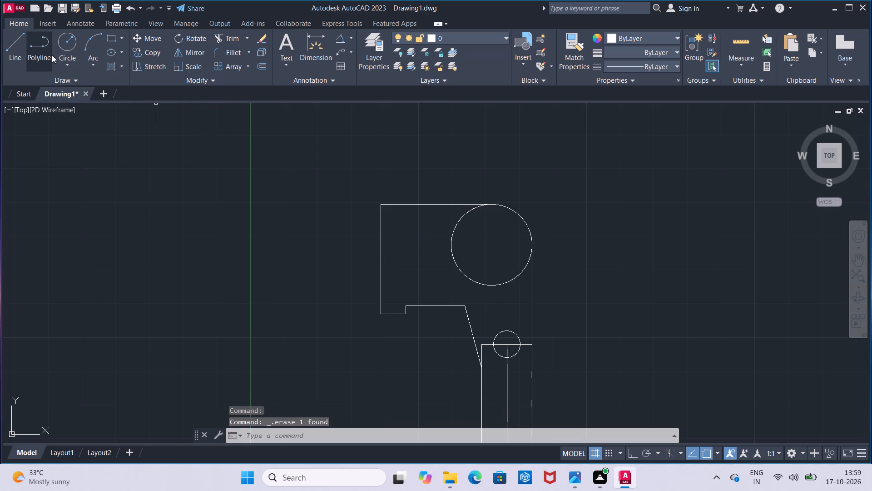
Draw a shallower line tangent to the large circle, ending on the hook's outer vertical edge at about 16° from the top edge.
key("l")
key("Return")
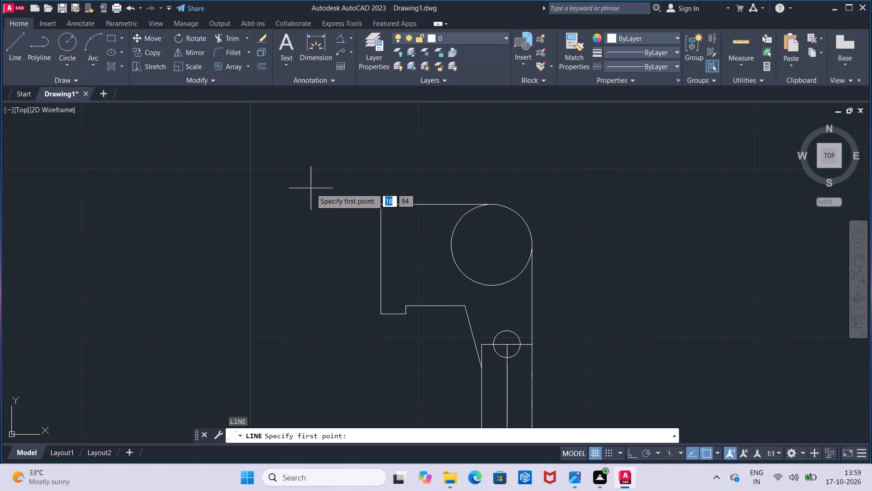
key("t")
type("an")
key("Return")
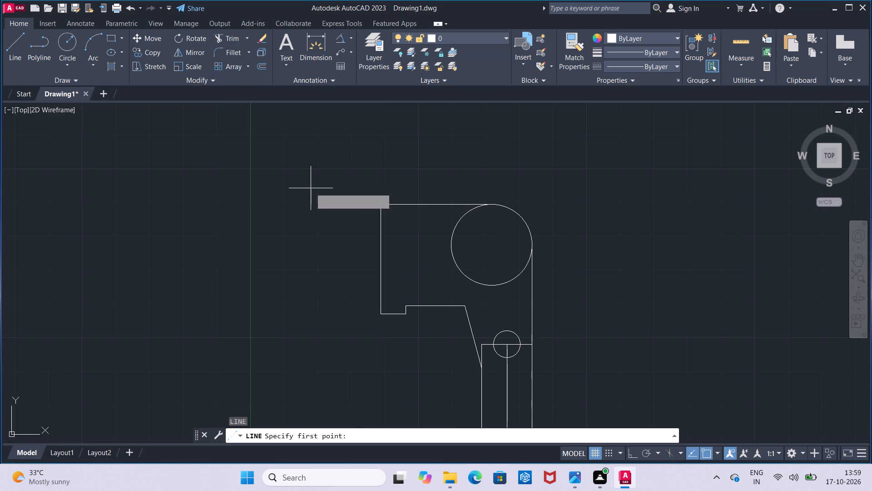
left_click(482, 206)
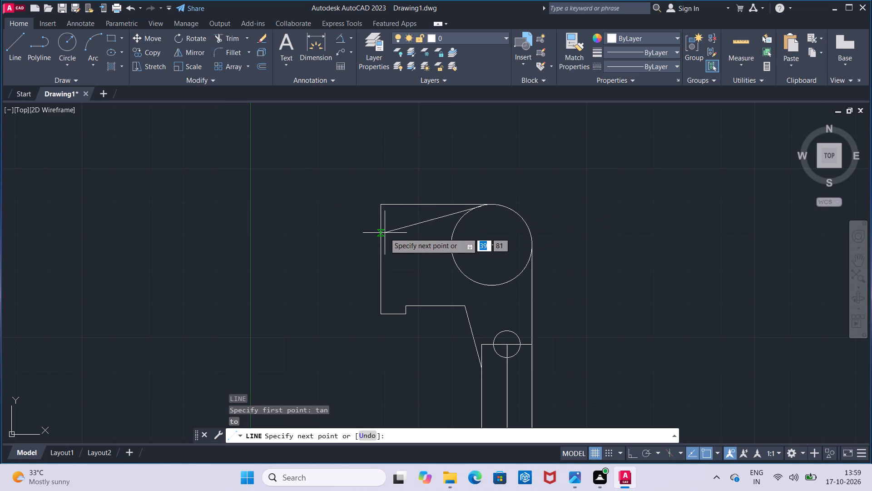
left_click(382, 235)
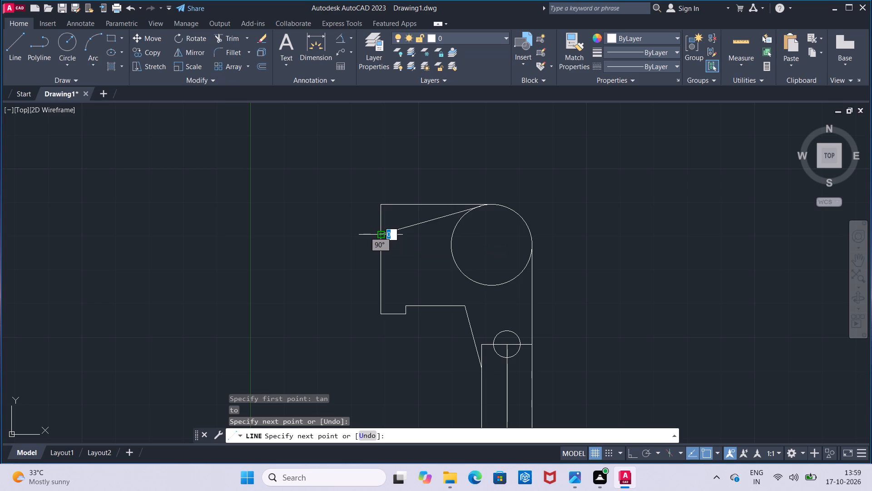
key("Escape")
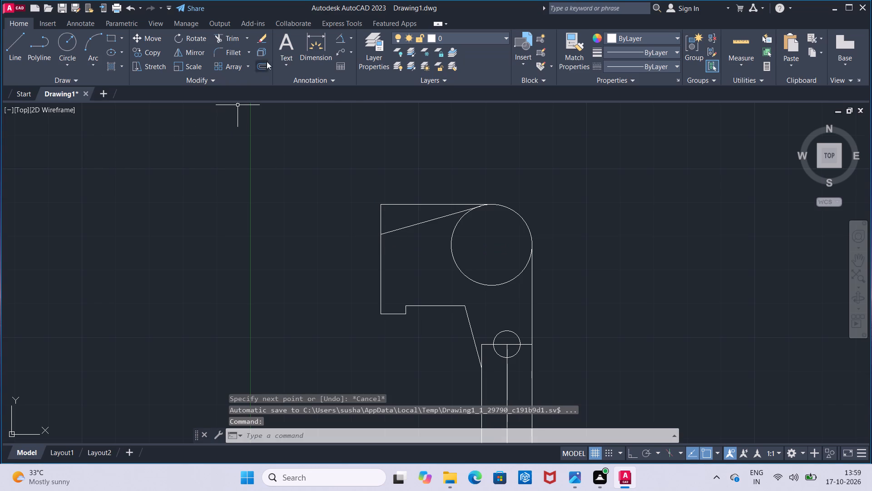
Check the angle between the horizontal top edge and the shallower tangent line with an angular dimension, without placing it.
left_click(341, 40)
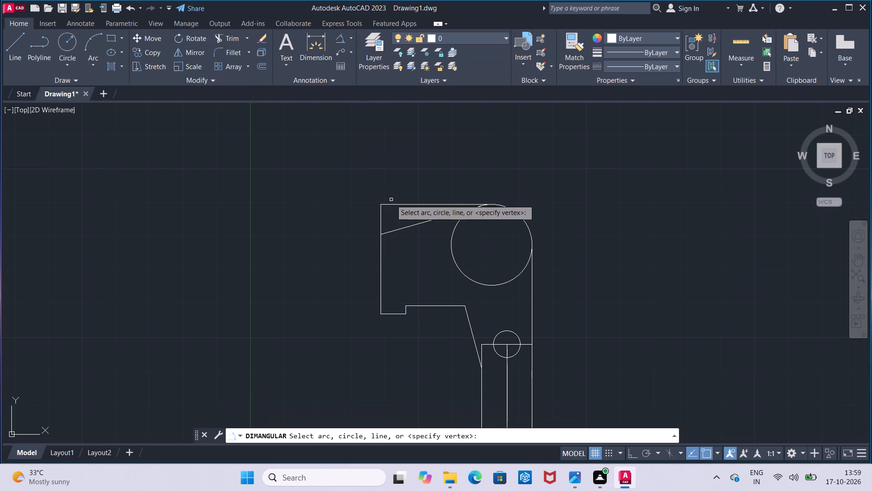
left_click(400, 204)
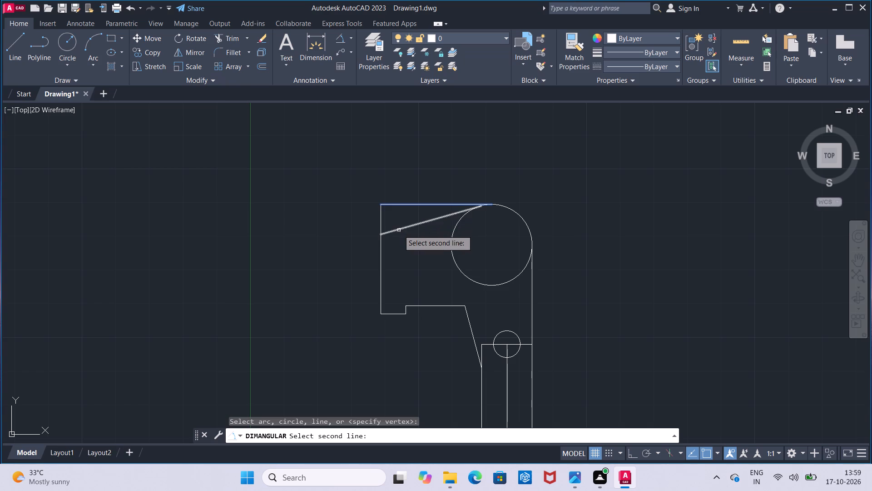
left_click(399, 230)
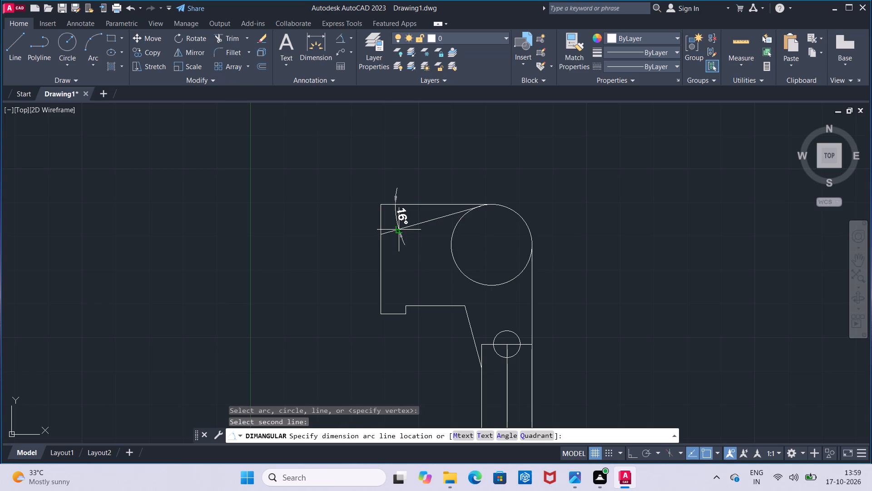
key("Escape")
left_click(407, 228)
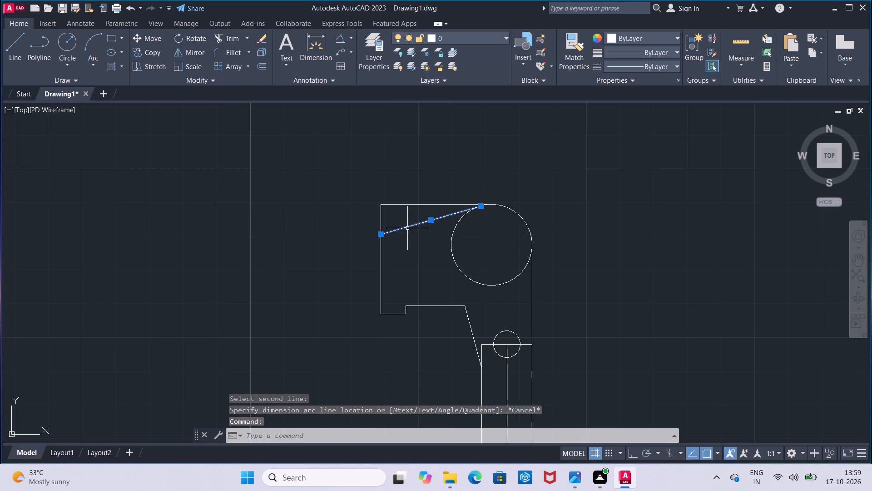
key("Escape")
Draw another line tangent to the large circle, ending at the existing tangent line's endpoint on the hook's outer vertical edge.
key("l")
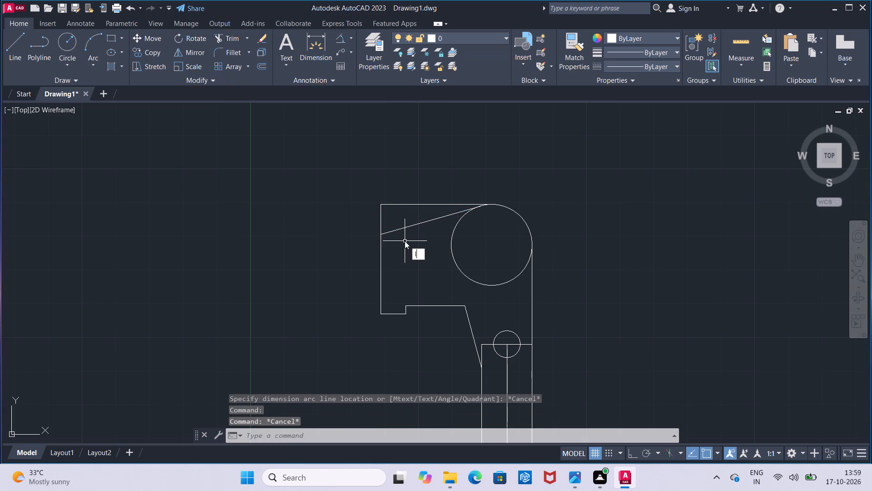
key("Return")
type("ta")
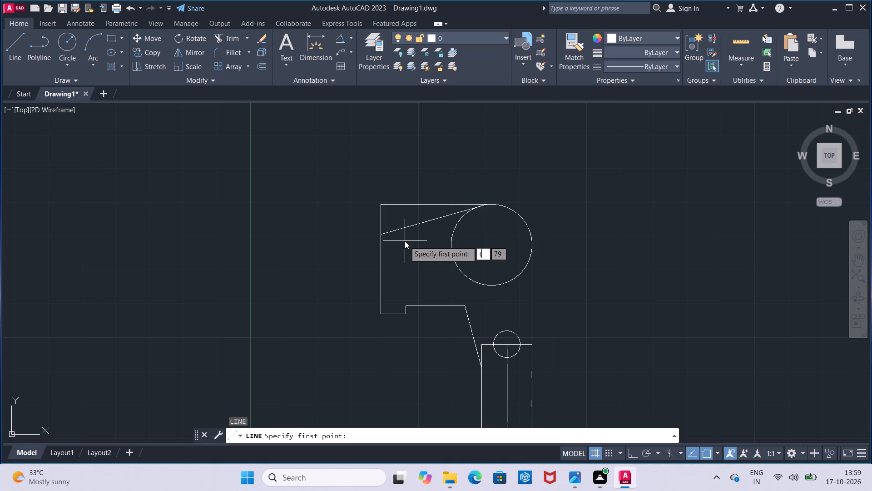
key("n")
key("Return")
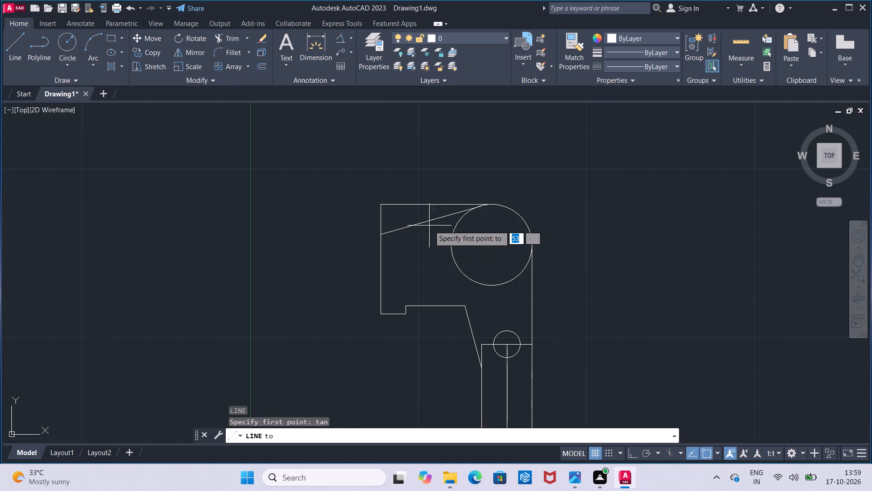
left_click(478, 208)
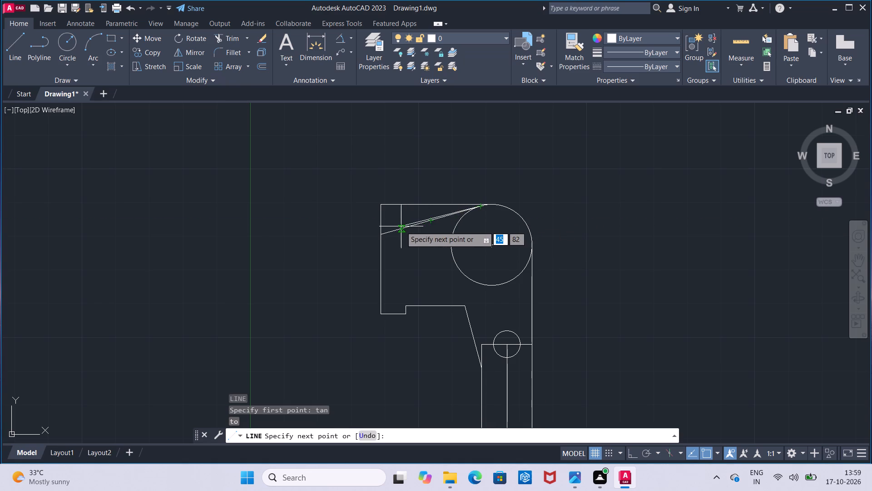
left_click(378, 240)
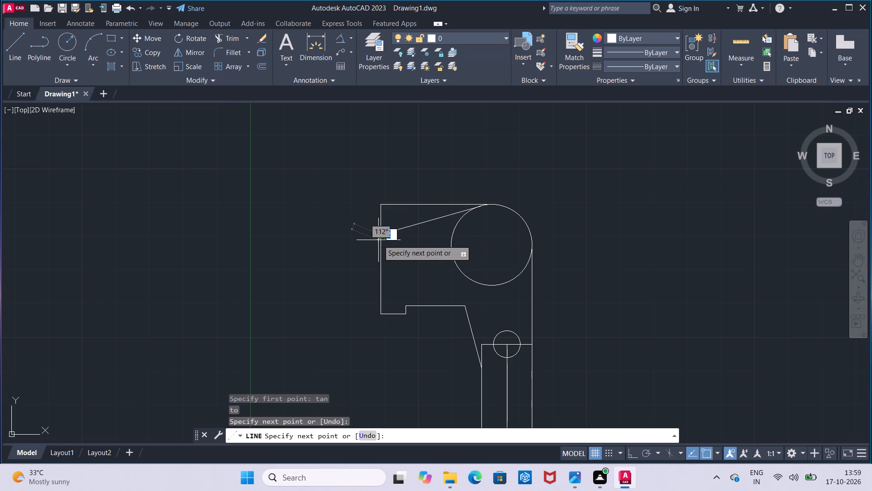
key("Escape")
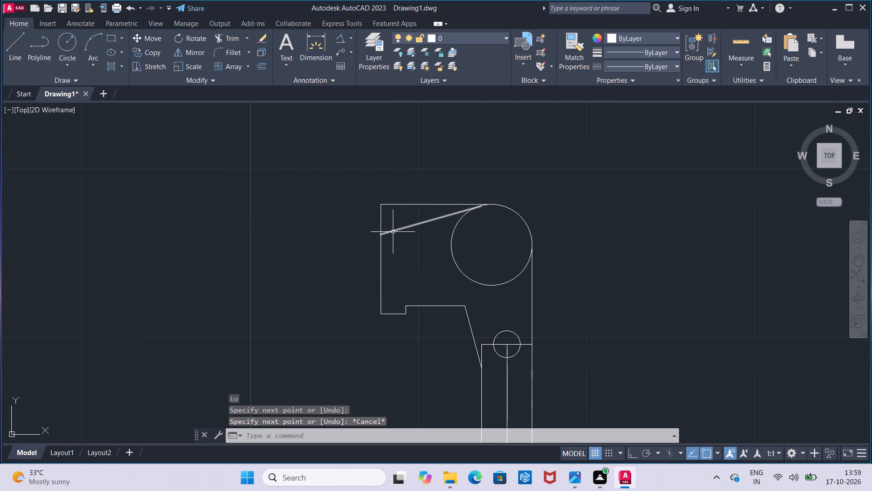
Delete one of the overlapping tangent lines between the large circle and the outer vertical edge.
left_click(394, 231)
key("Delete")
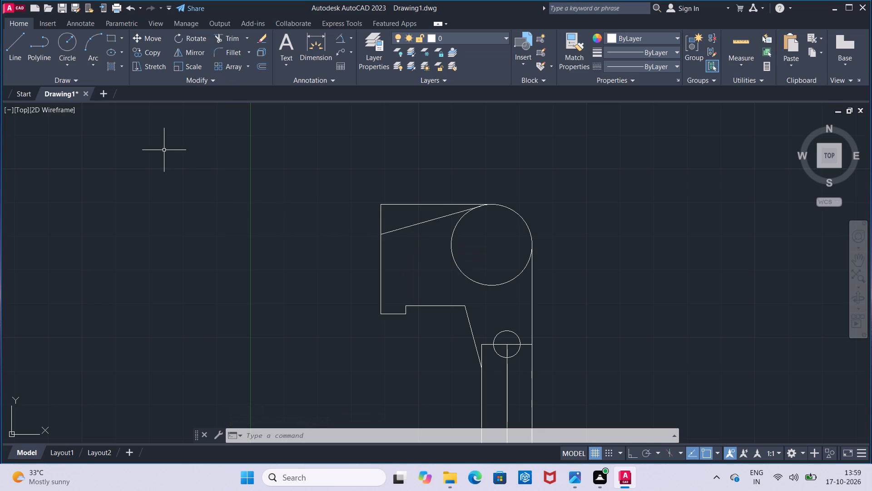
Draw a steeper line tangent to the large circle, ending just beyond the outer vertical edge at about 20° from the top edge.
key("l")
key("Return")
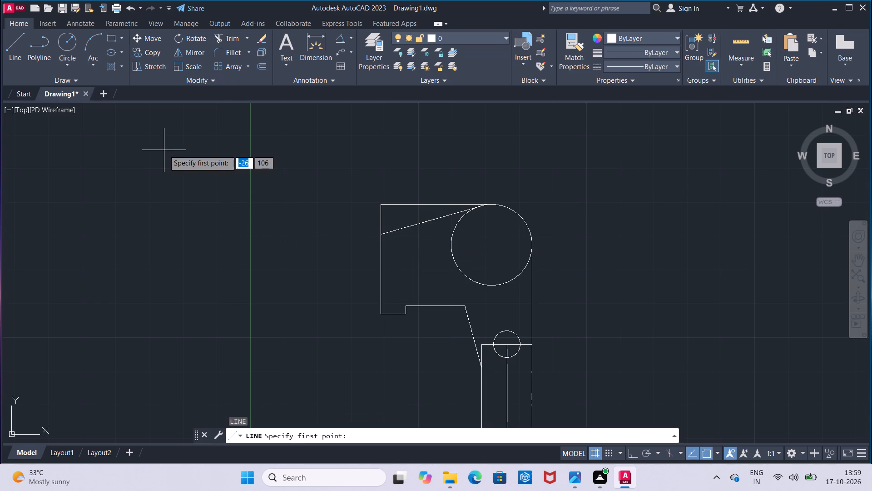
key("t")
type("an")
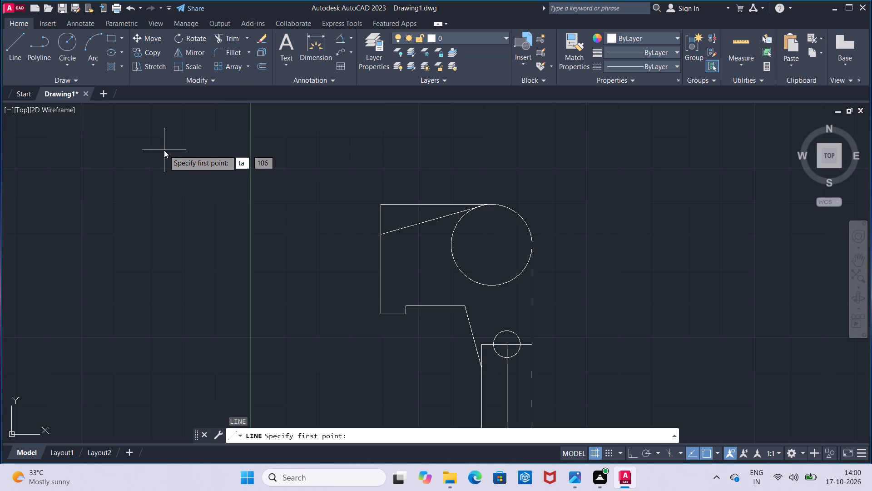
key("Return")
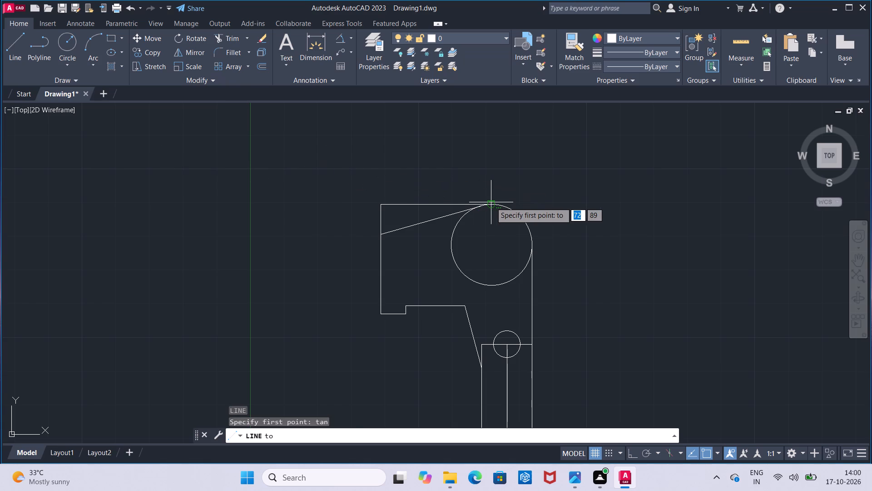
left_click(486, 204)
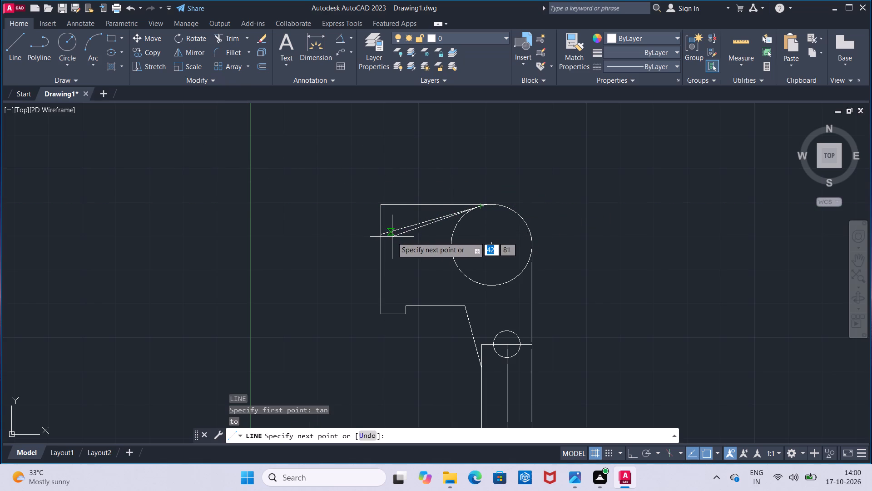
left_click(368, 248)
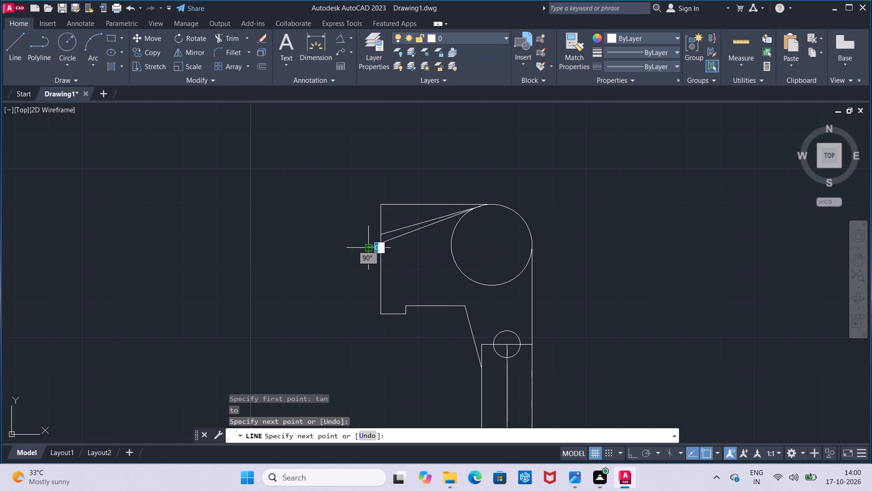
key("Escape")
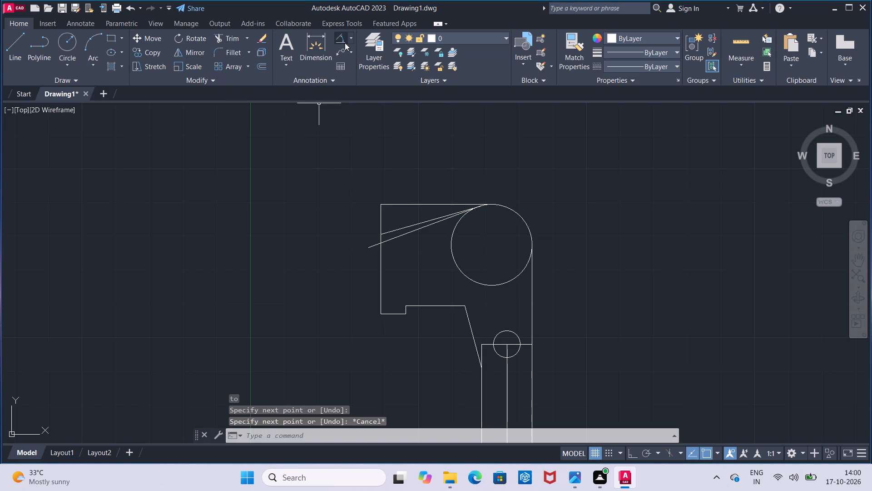
Check the angle between the horizontal top edge and the steeper tangent line with an angular dimension, without placing it.
left_click(343, 43)
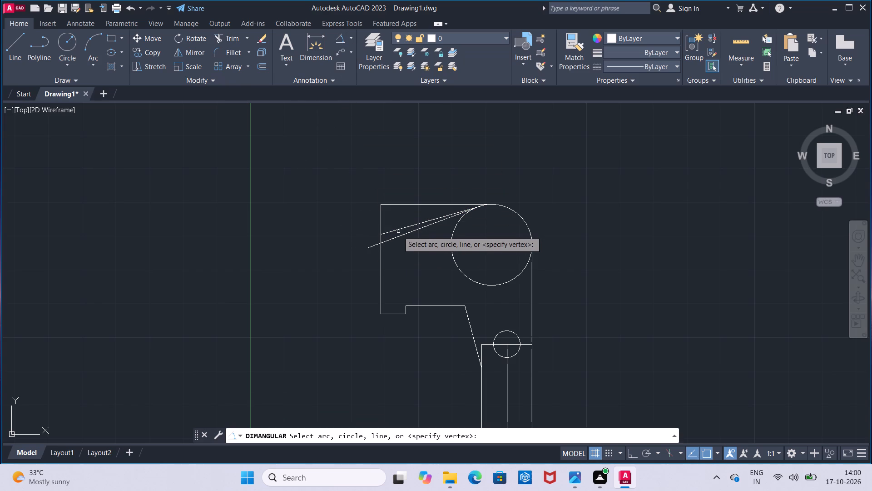
left_click(398, 235)
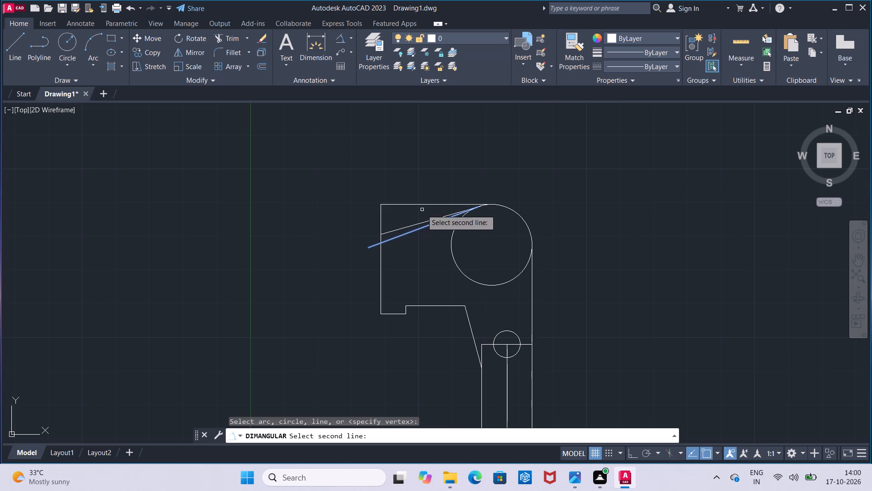
left_click(428, 205)
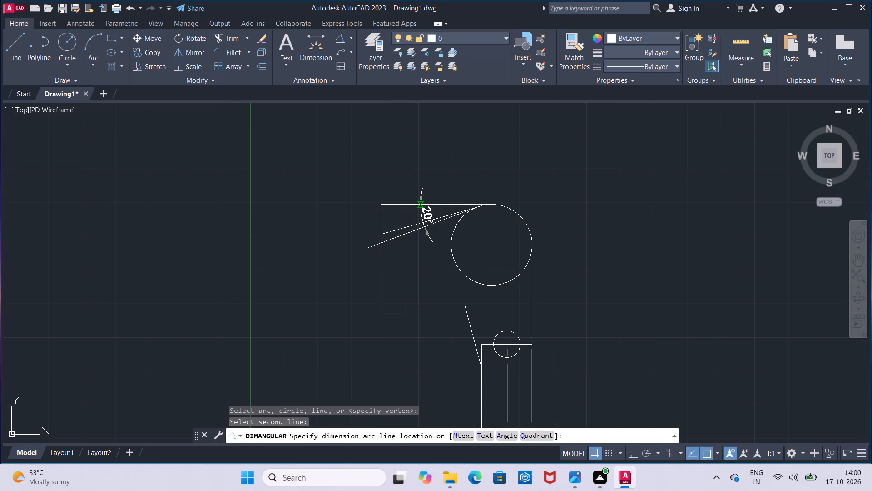
key("Escape")
Draw a line tangent to the large circle between the two existing tangent lines, ending well beyond the hook's outer vertical edge.
scroll(421, 210, "up", 2)
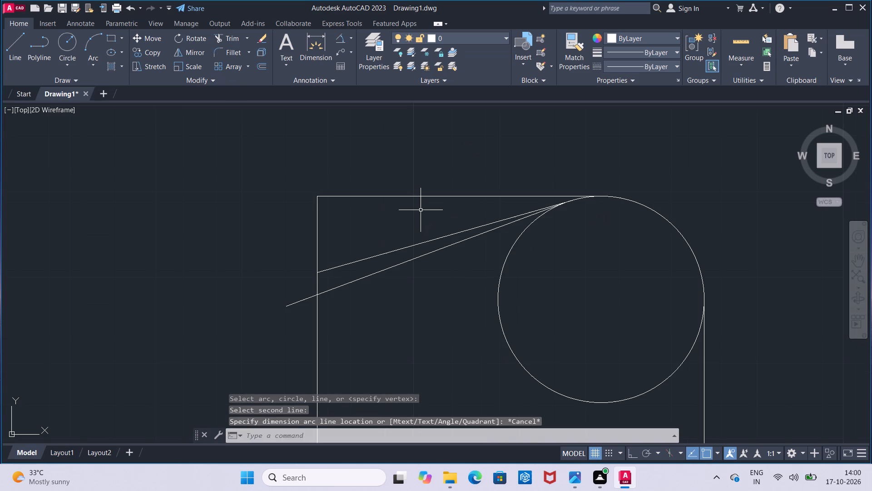
key("l")
key("Return")
key("t")
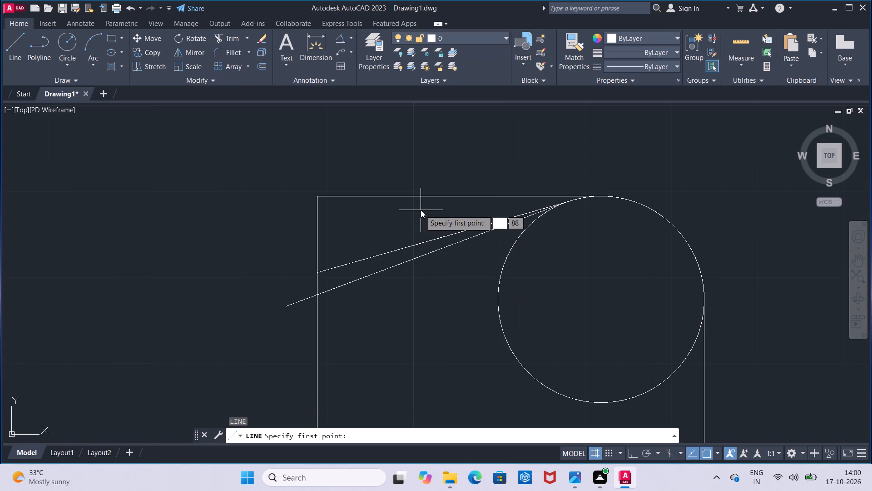
type("an")
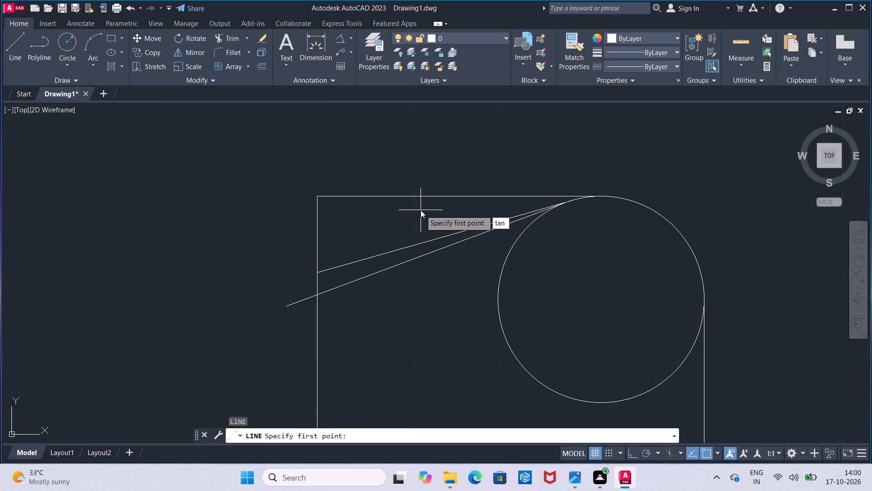
key("Return")
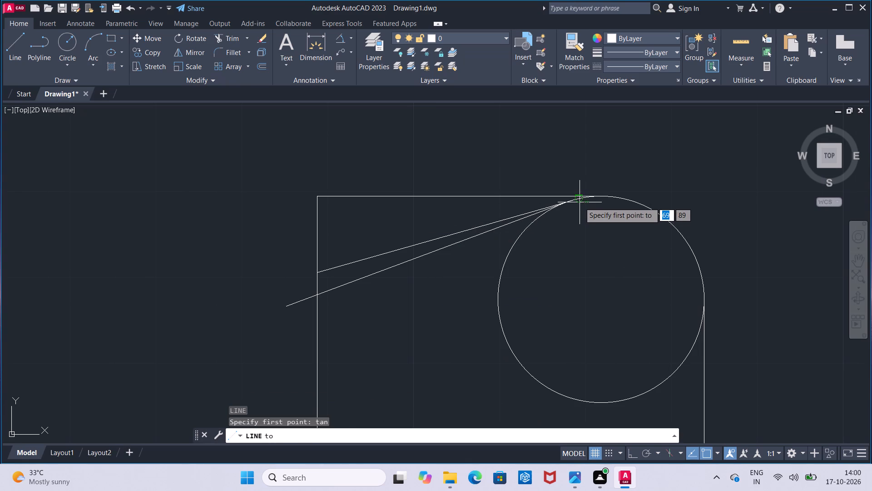
left_click(580, 198)
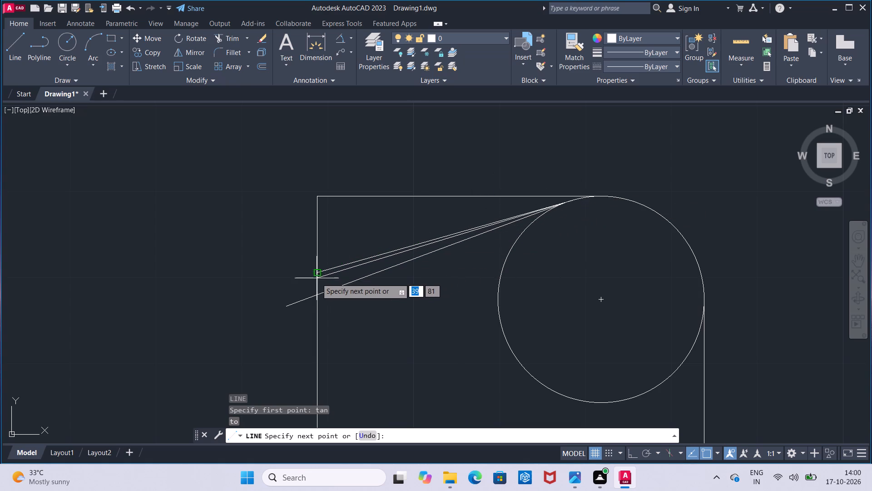
left_click(249, 305)
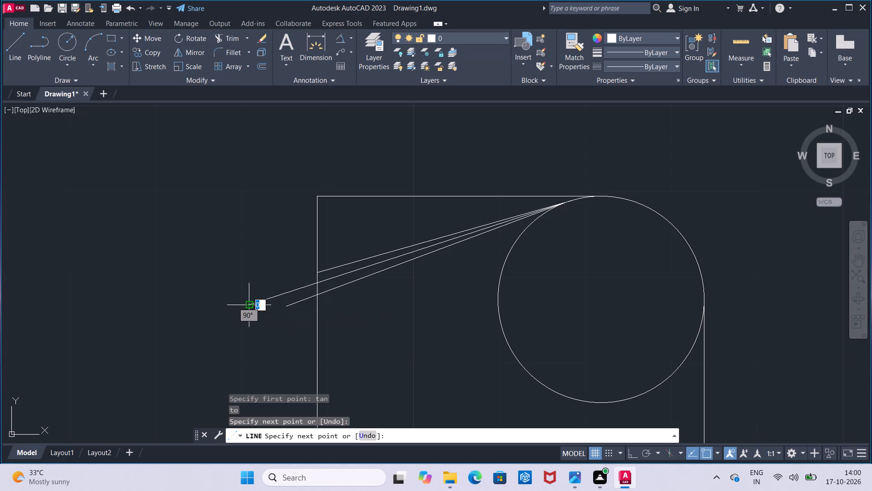
key("Escape")
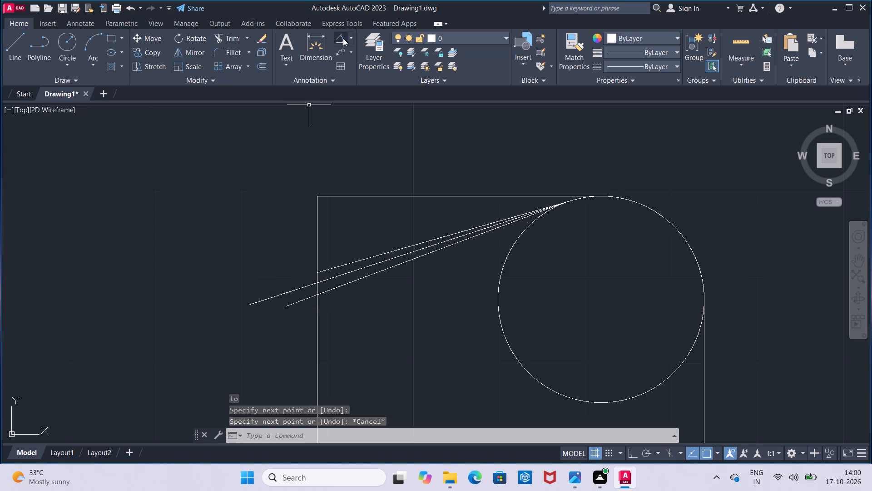
Check the angle between the horizontal top edge and the middle tangent line with an angular dimension, without placing it.
left_click(343, 38)
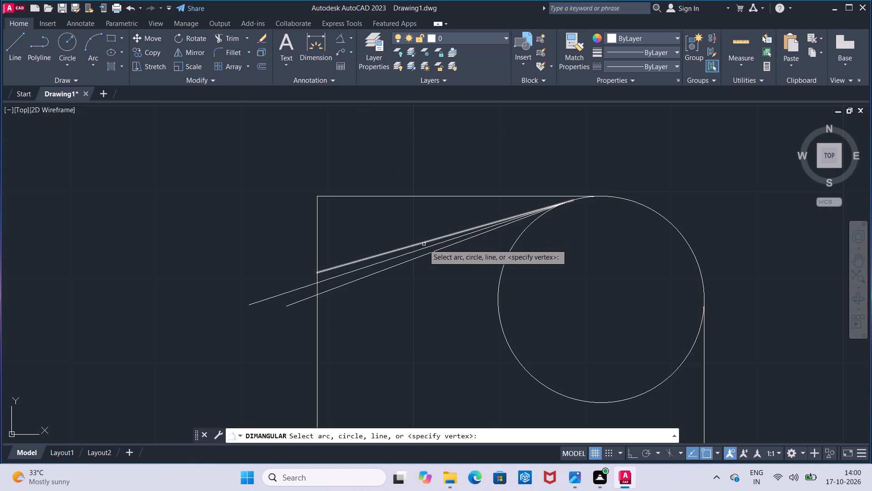
left_click(422, 248)
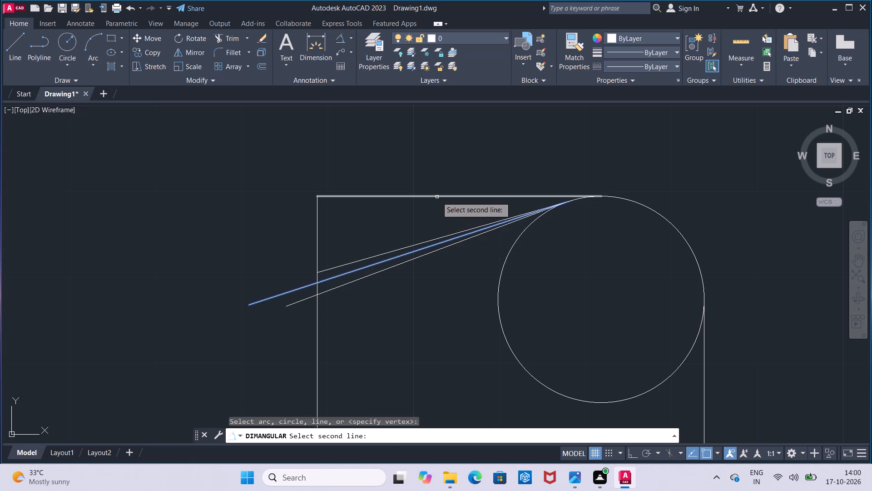
left_click(437, 197)
key("Escape")
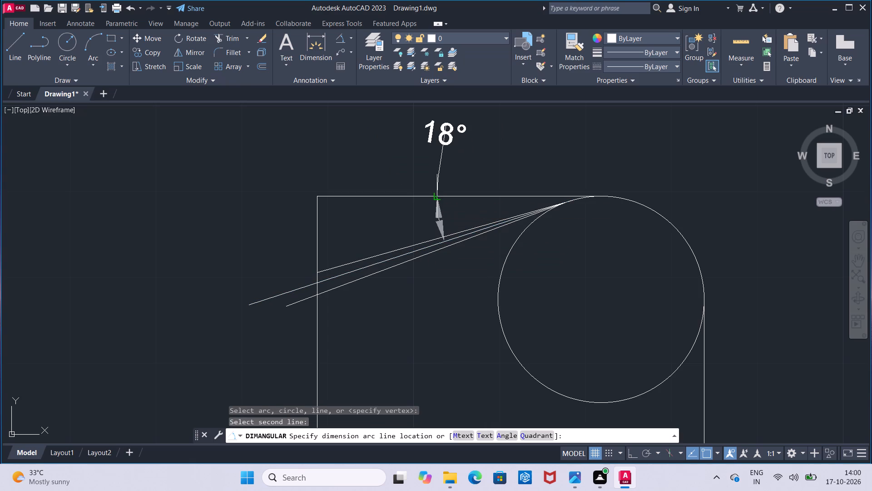
Remove the steepest and shallowest tangent lines with Trim, keeping only the middle one.
left_click(237, 41)
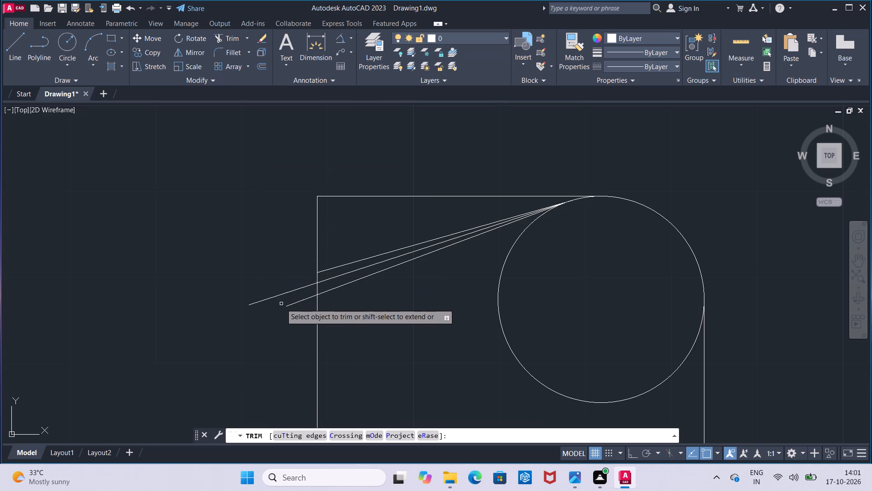
left_click(287, 304)
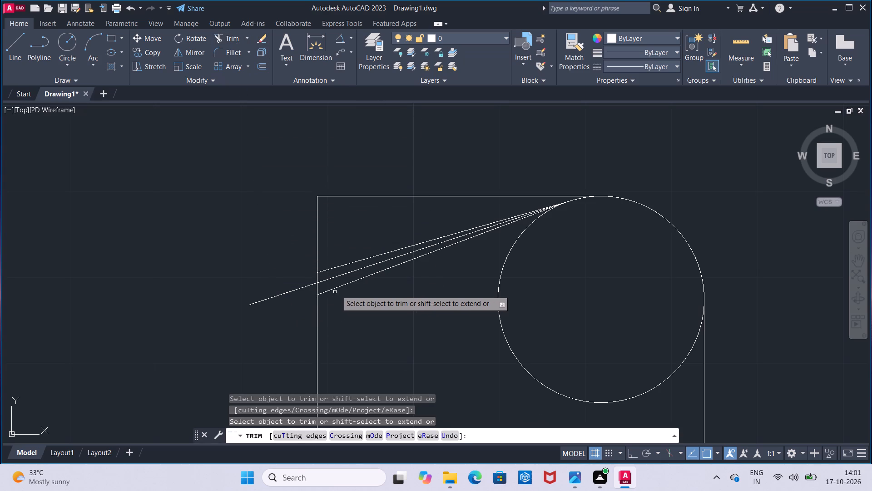
left_click(339, 288)
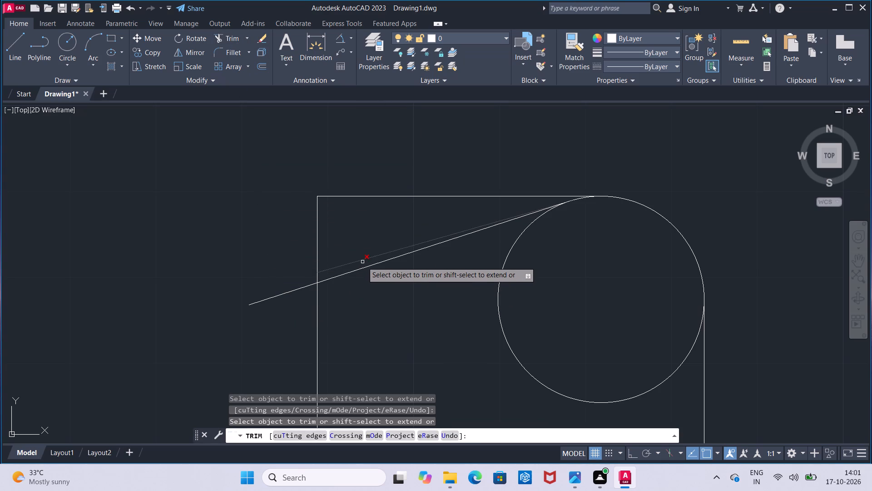
left_click(362, 262)
key("Escape")
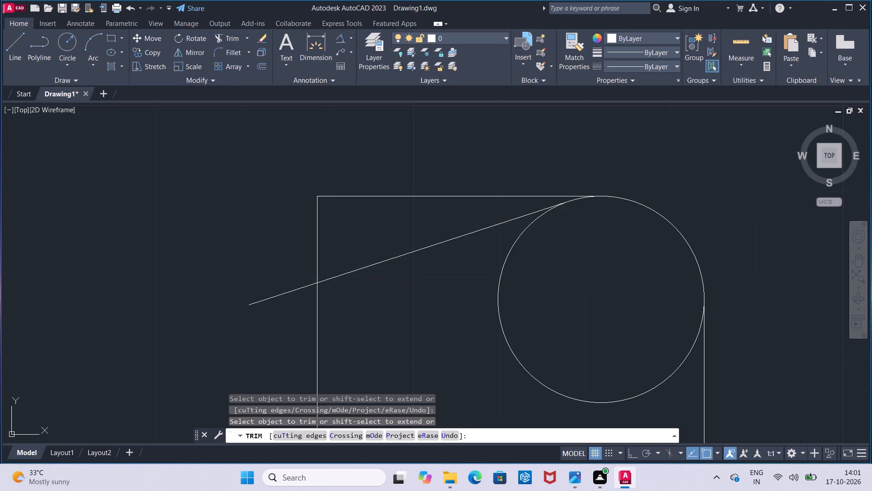
Trim the tangent line's overhang beyond the hook's outer vertical edge and the inner part of the large circle, leaving the rounded corner.
scroll(362, 262, "down", 2)
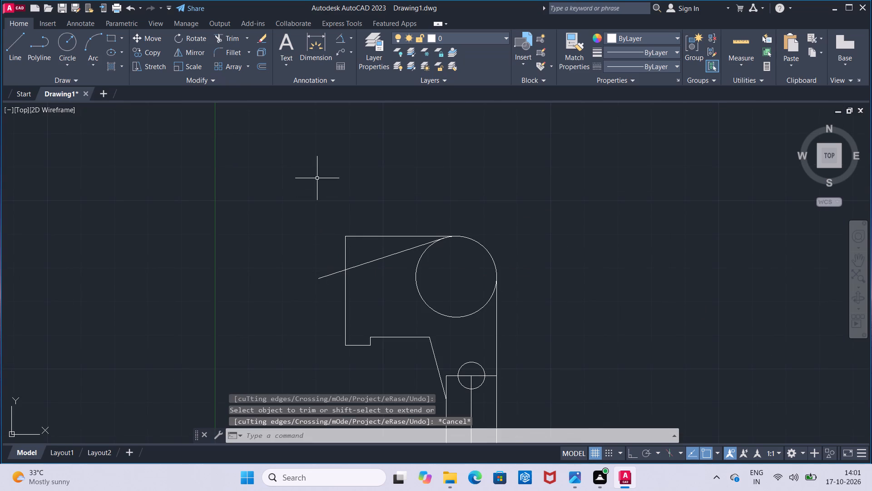
left_click(226, 38)
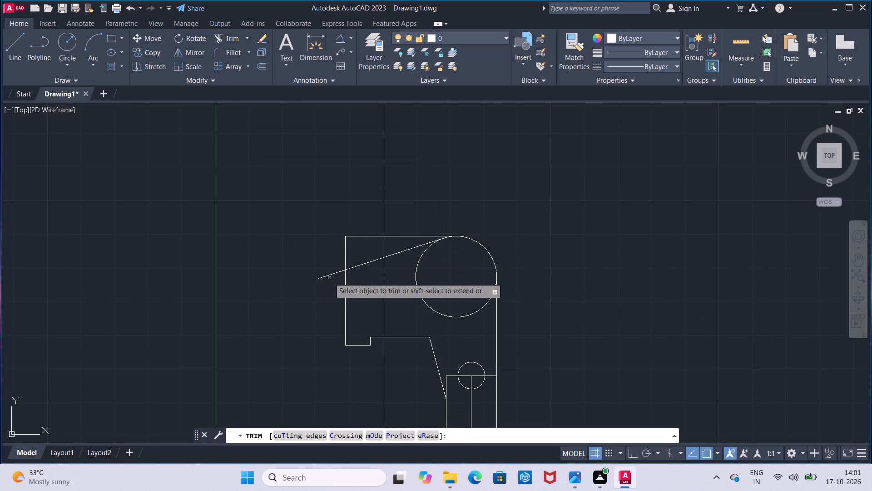
left_click(329, 276)
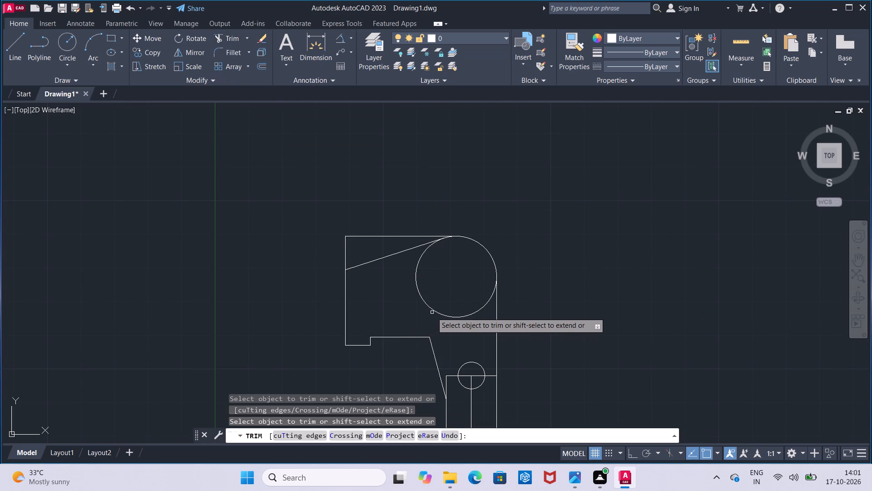
left_click(434, 311)
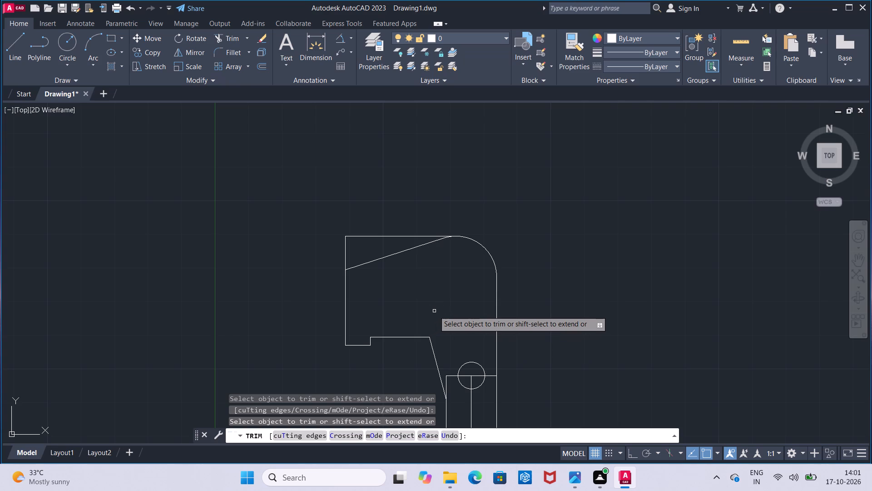
key("Escape")
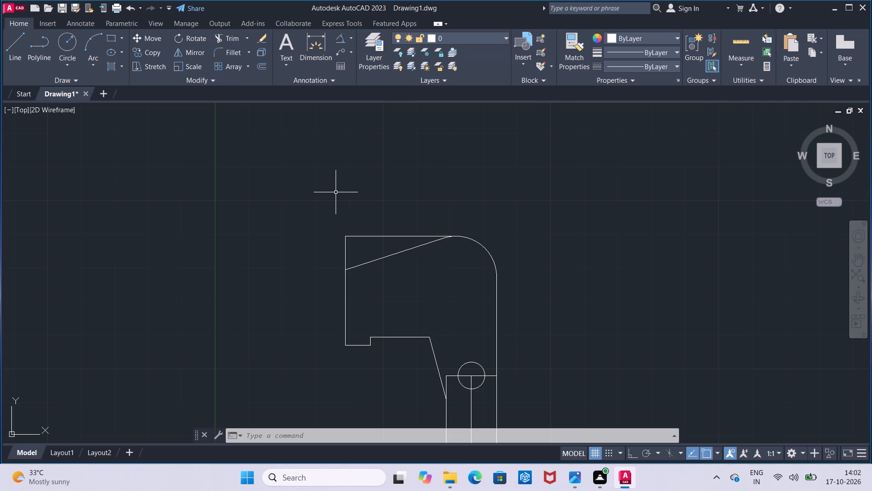
Trim the excess base line that extends beyond the leg's inner vertical edge.
middle_click_drag(430, 300, 430, 300)
middle_click_drag(430, 300, 463, 181)
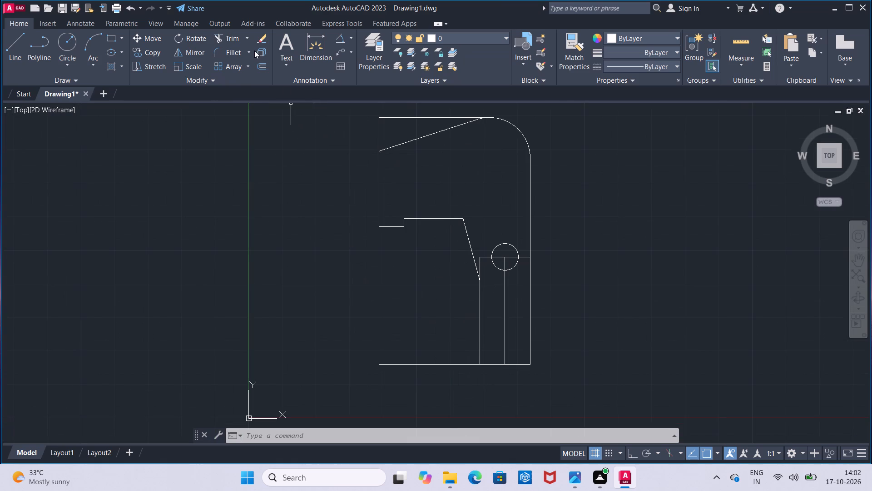
left_click(239, 38)
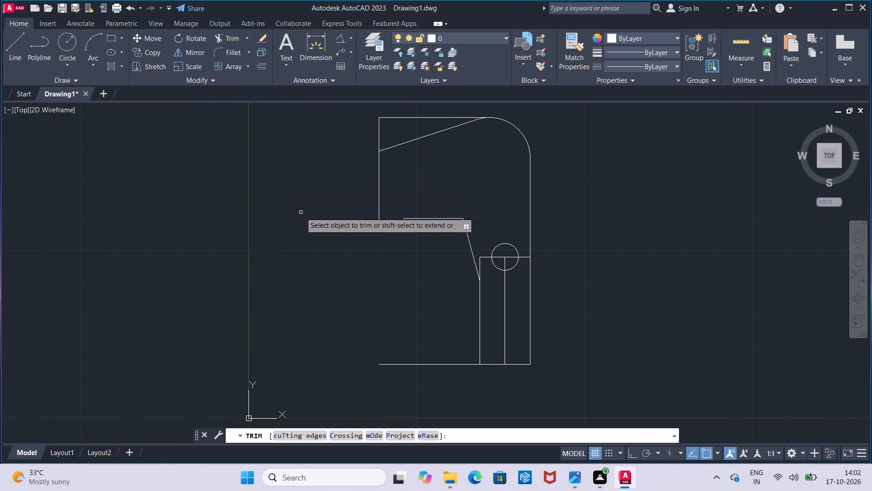
left_click(417, 363)
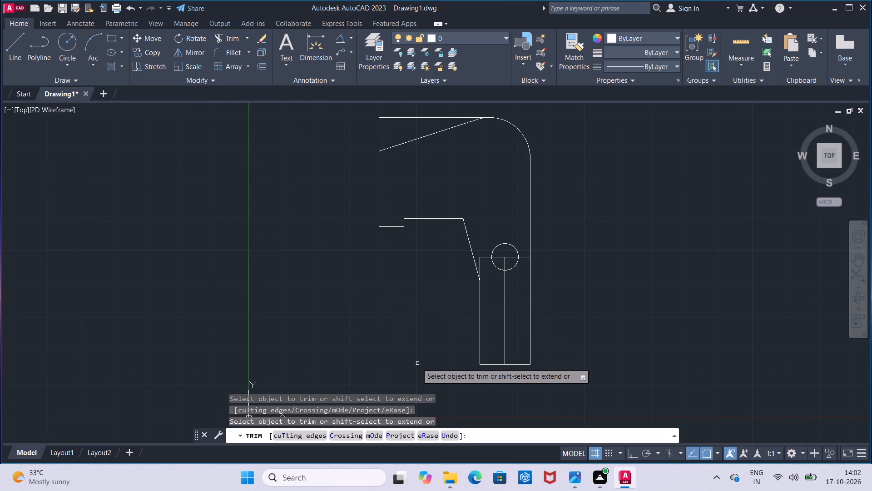
key("Escape")
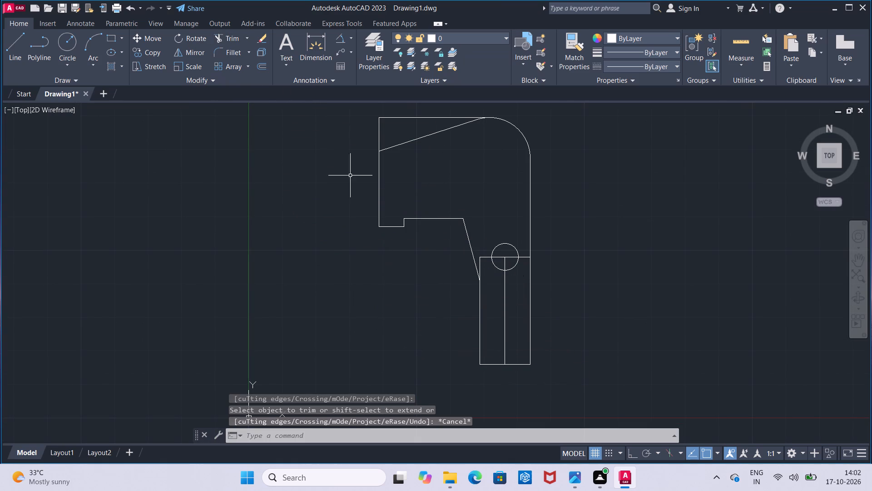
Trim off the outer vertical stub and the horizontal top edge above the sloping tangent line.
left_click(223, 40)
left_click_drag(283, 133, 394, 142)
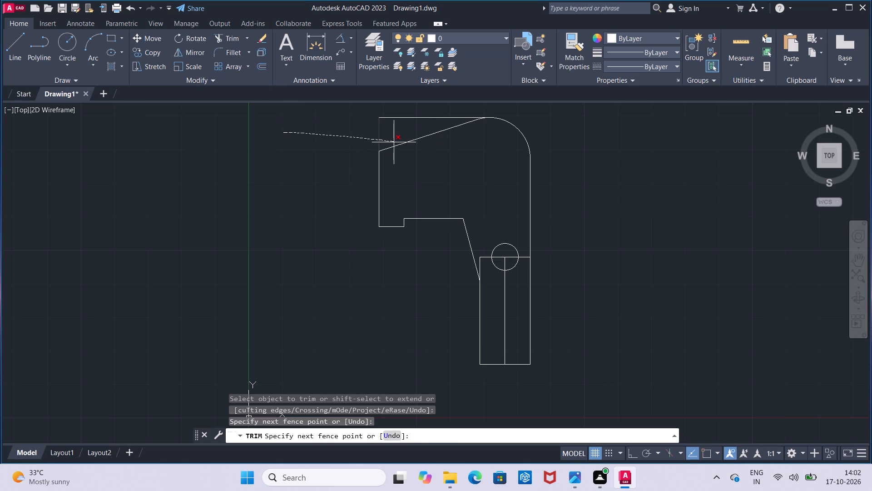
left_click_drag(394, 142, 424, 110)
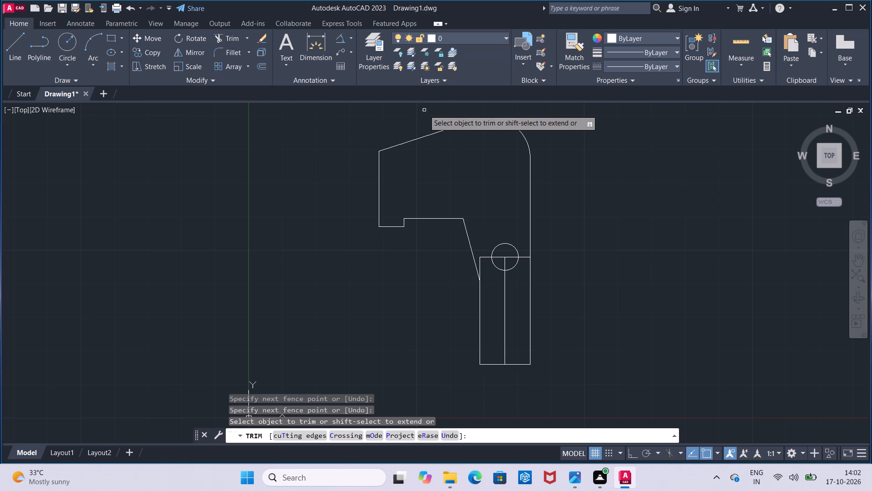
key("Escape")
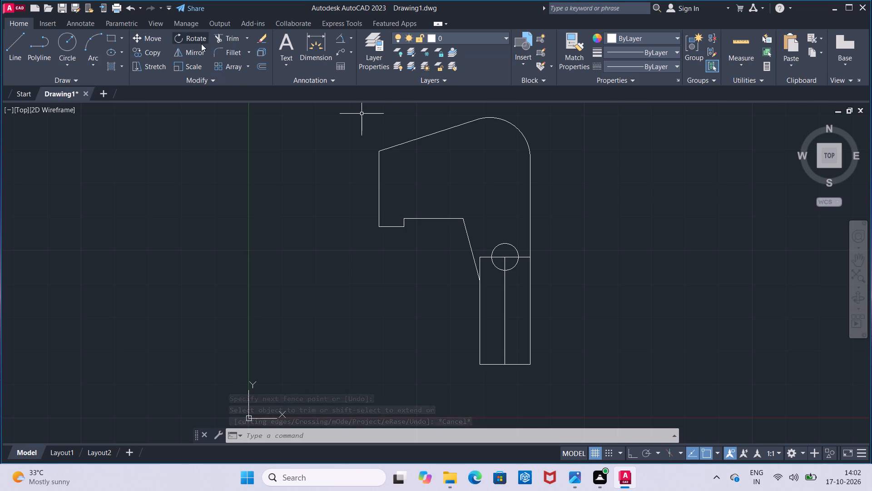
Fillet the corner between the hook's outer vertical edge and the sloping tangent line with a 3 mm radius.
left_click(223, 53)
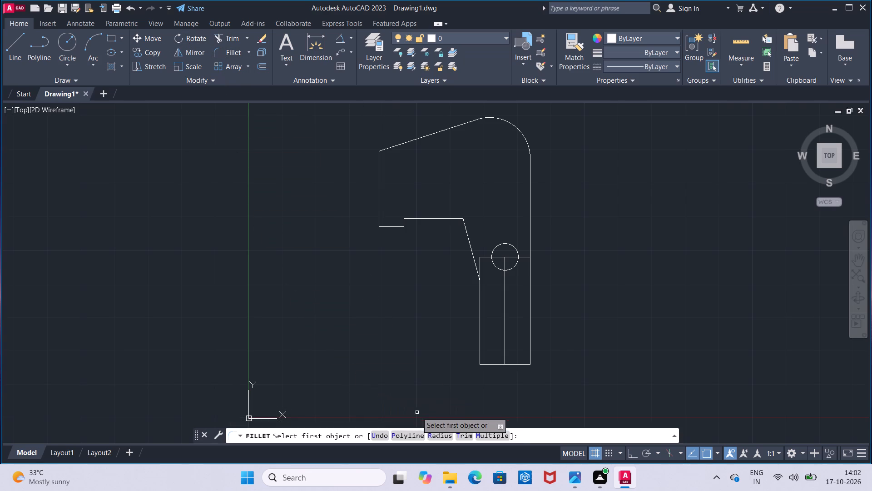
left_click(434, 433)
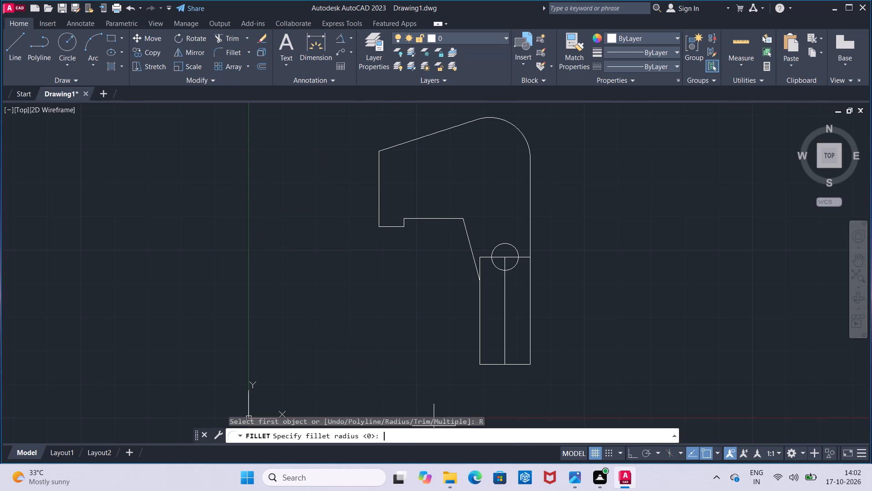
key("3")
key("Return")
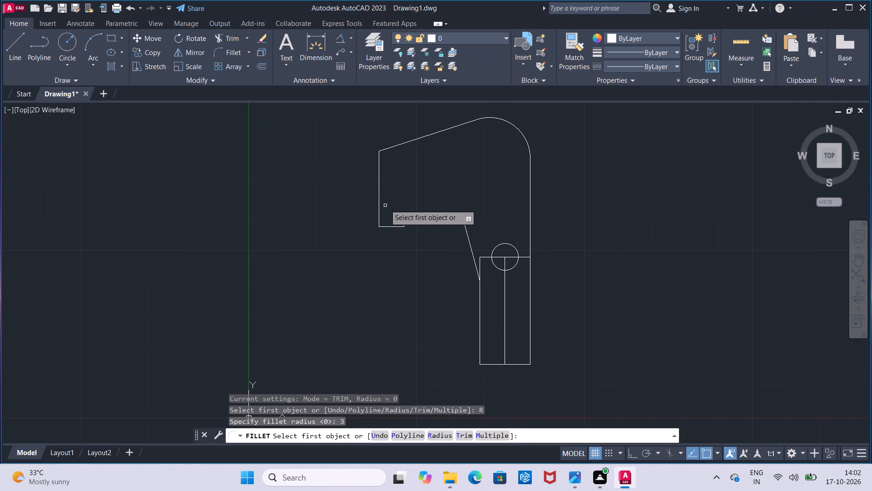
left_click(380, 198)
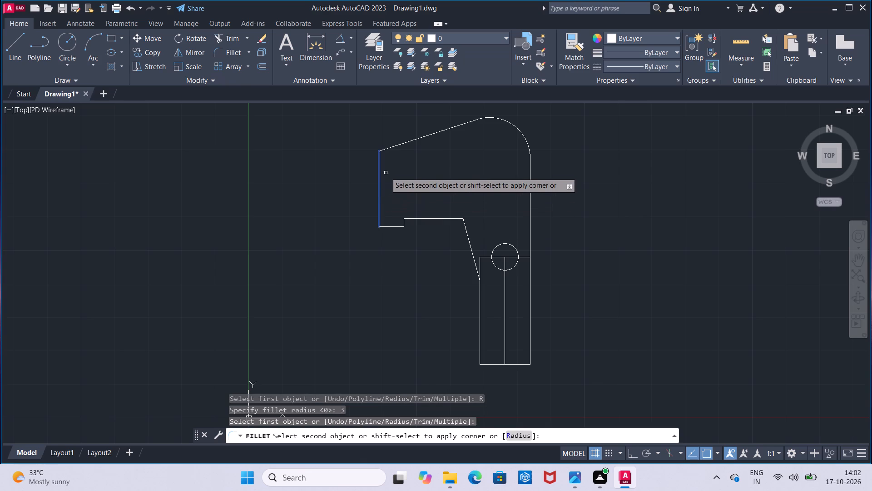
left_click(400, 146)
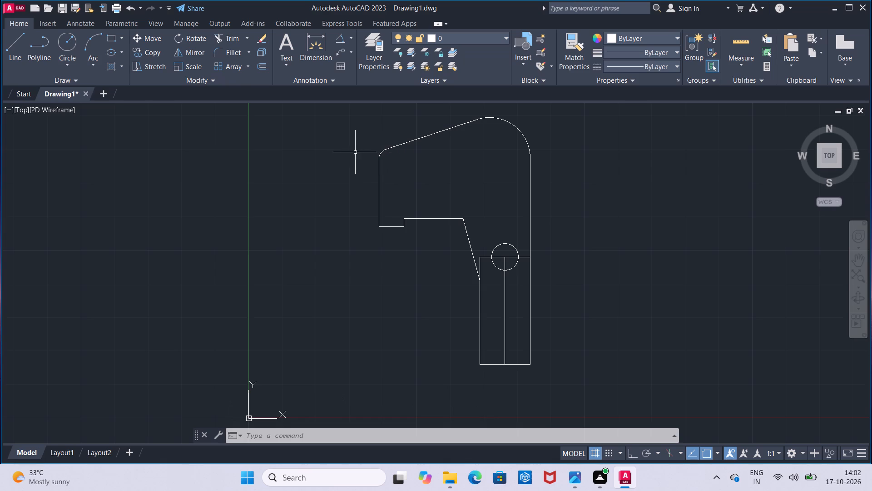
Fillet both lower corners of the hook's small bottom lip with a 1 mm radius.
left_click(236, 54)
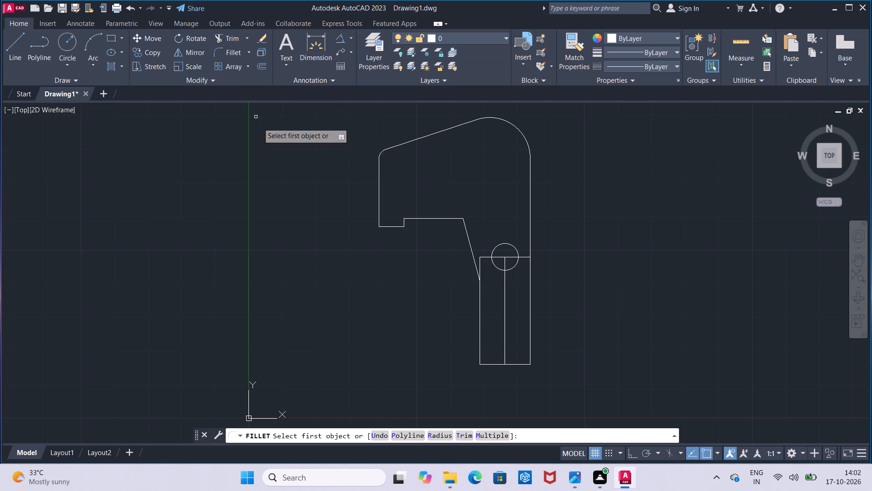
left_click(428, 431)
key("1")
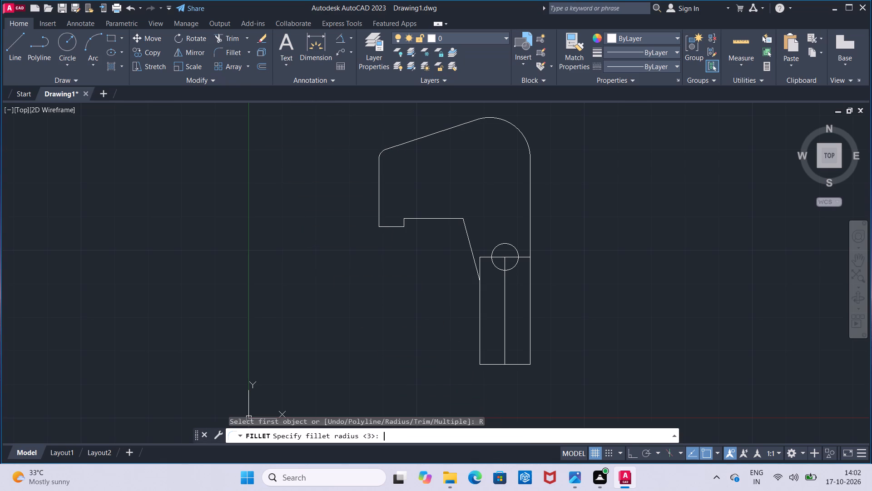
key("Return")
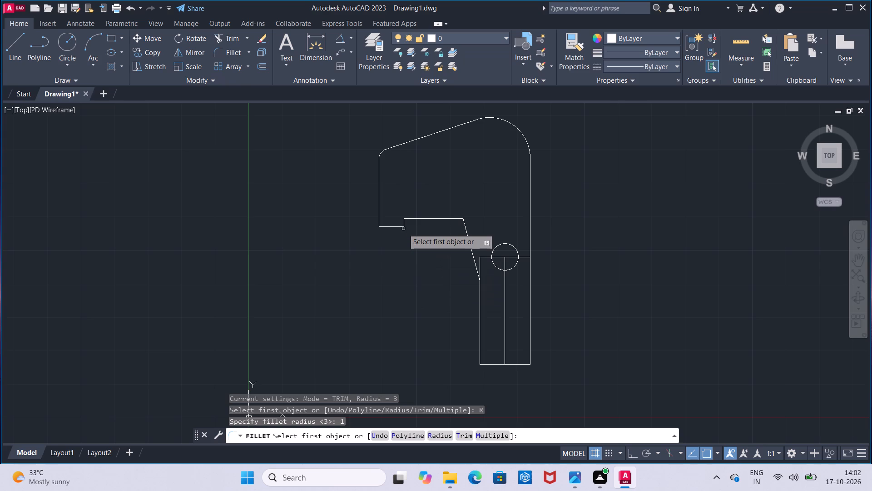
left_click(403, 227)
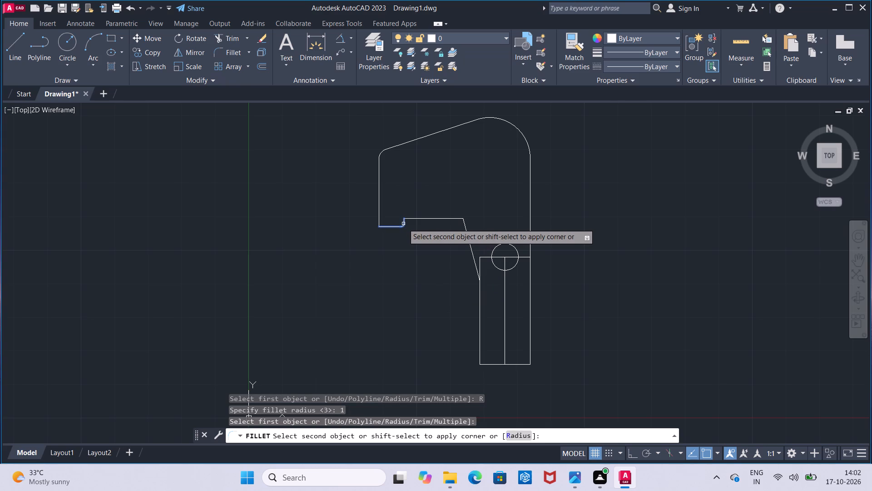
left_click(403, 224)
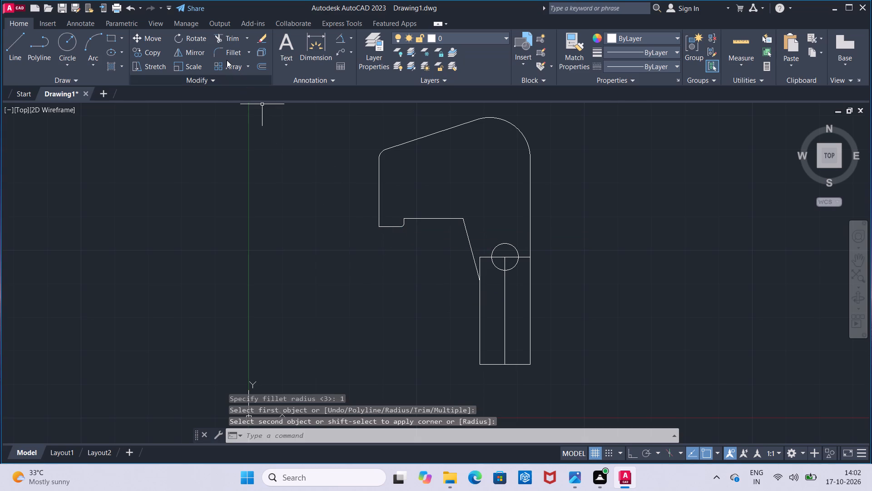
left_click(227, 57)
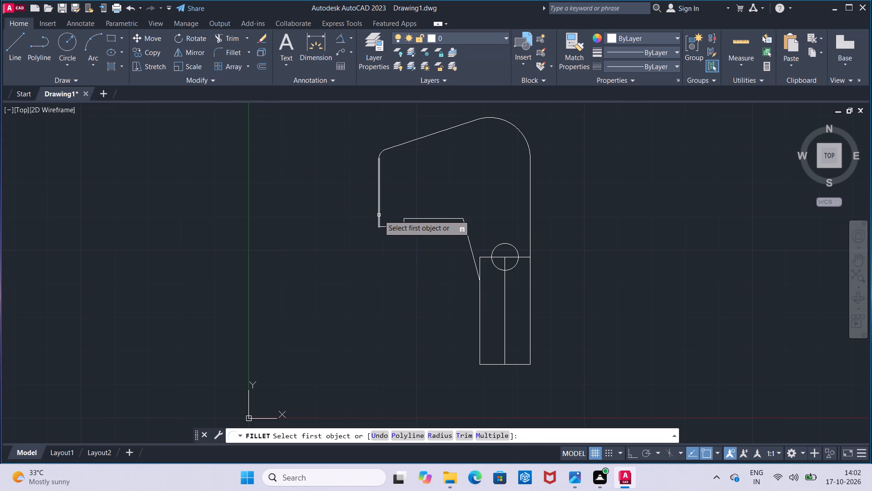
left_click(379, 215)
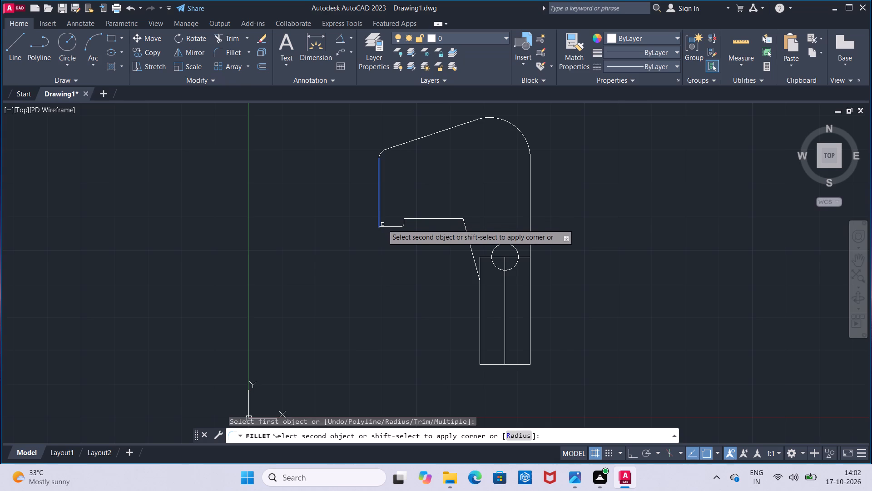
left_click(383, 227)
key("Escape")
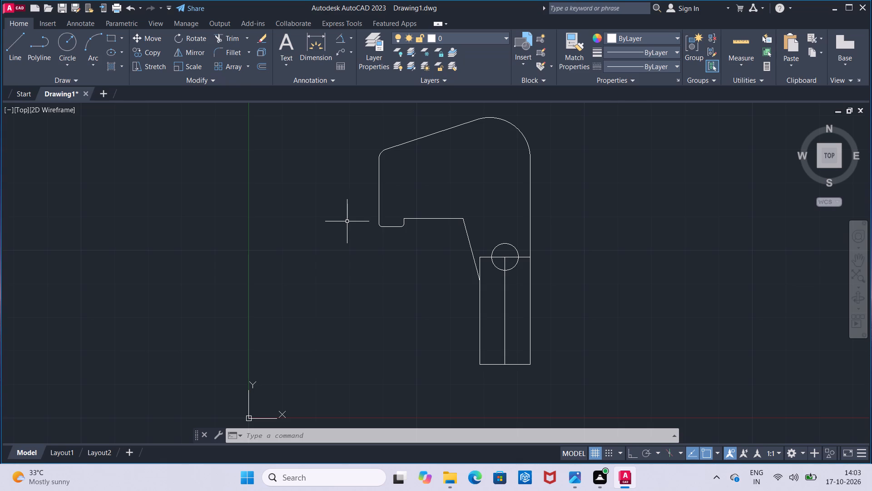
Remove the hook's outer vertical edge, the 3 mm fillet, the sloping tangent line and the large corner arc with Trim.
left_click(233, 40)
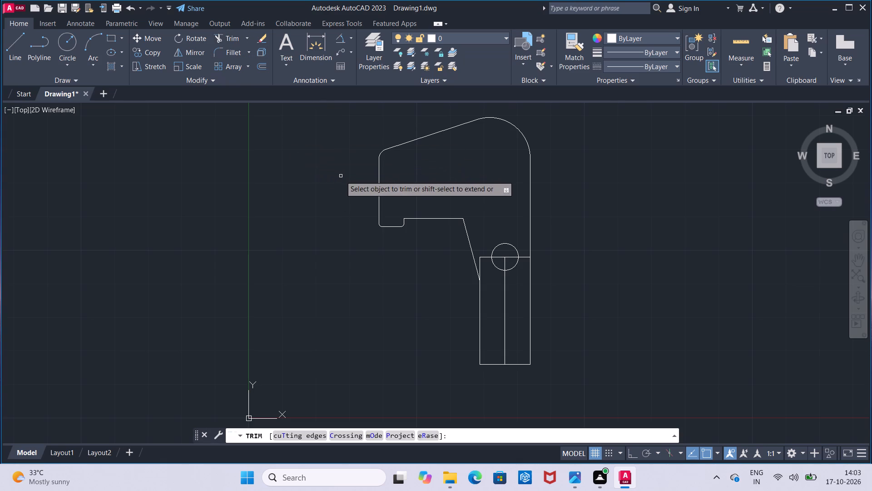
left_click(380, 181)
left_click(380, 152)
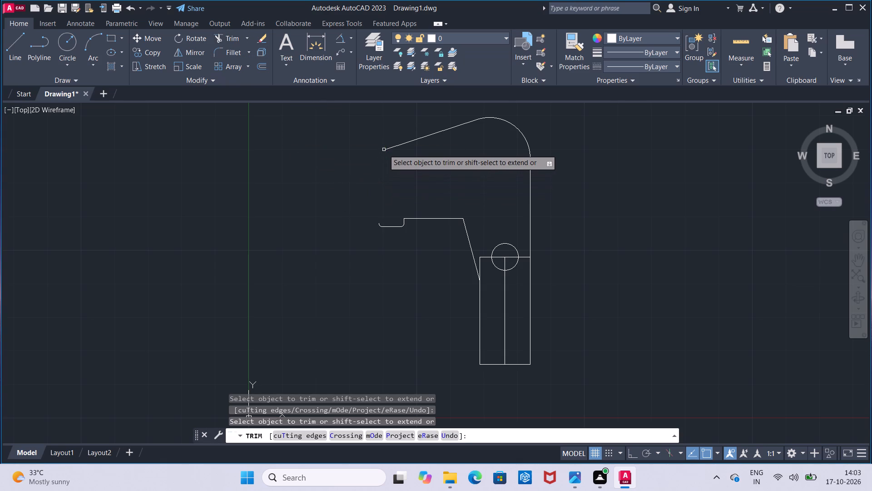
left_click(384, 150)
left_click(520, 135)
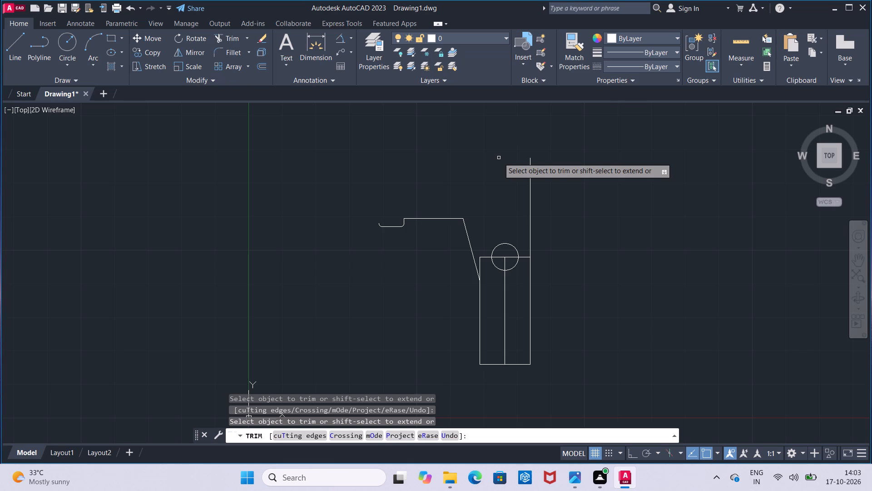
key("Escape")
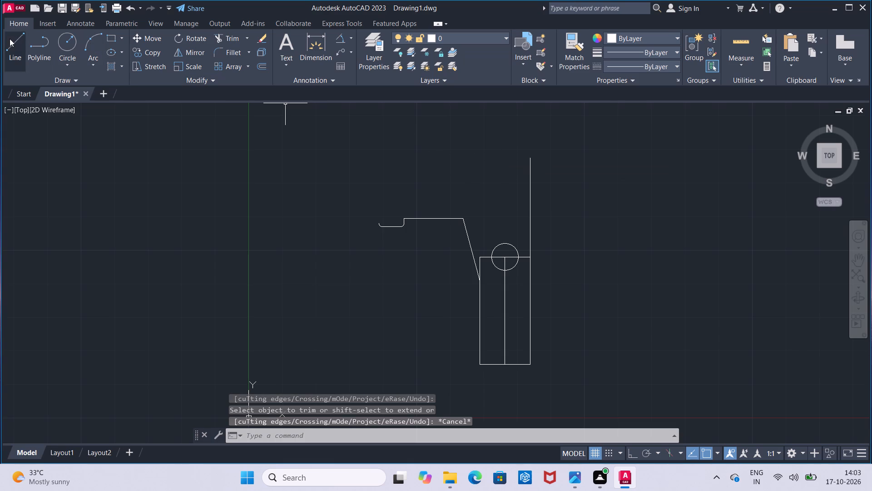
Draw a 45 mm horizontal top edge from the upper end of the outer vertical line, running toward the lip side with Ortho on.
left_click(10, 39)
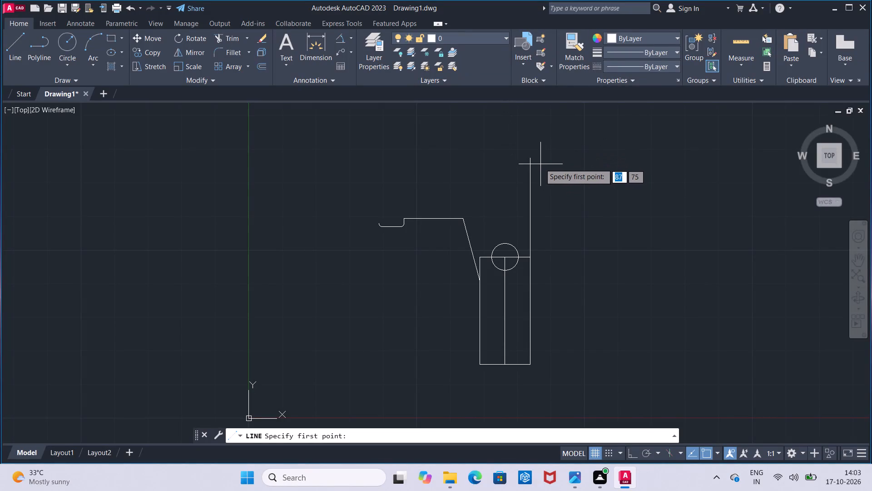
left_click(534, 158)
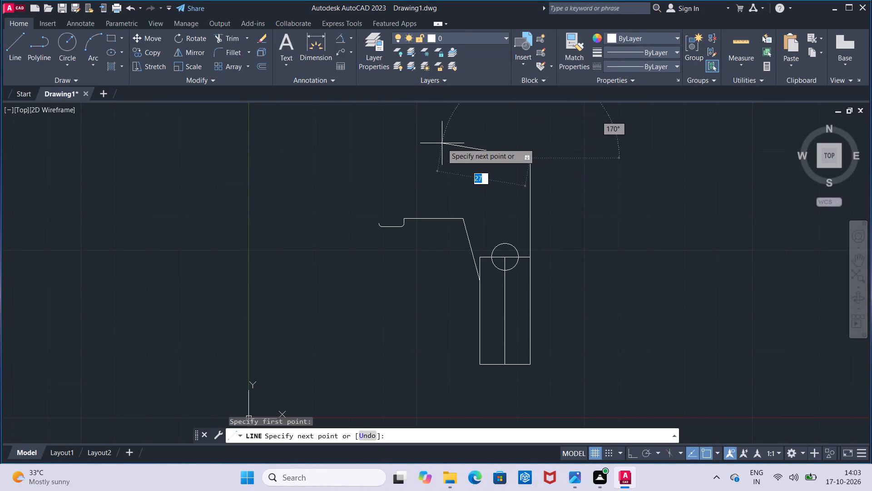
key("F8")
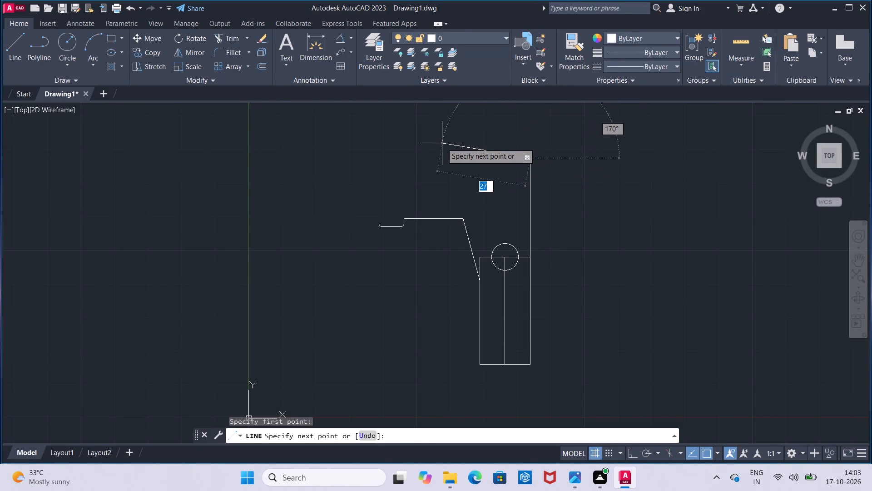
key("4")
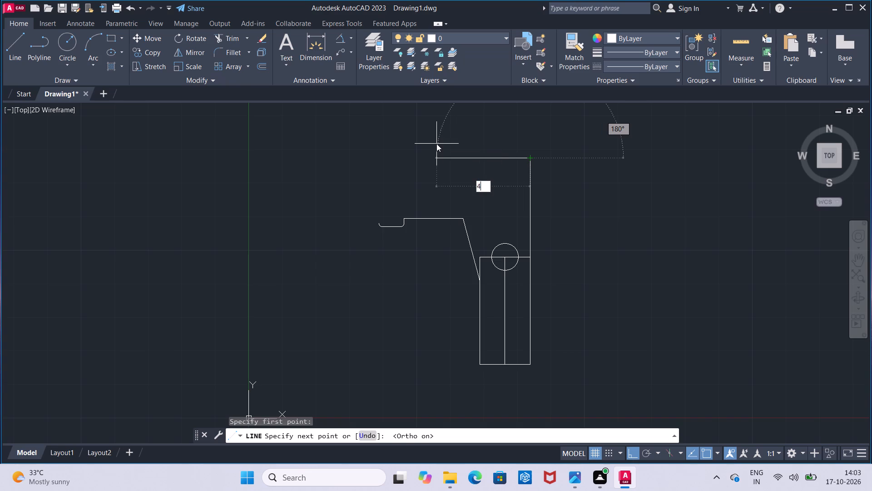
key("6")
key("BackSpace")
key("5")
key("Return")
key("Escape")
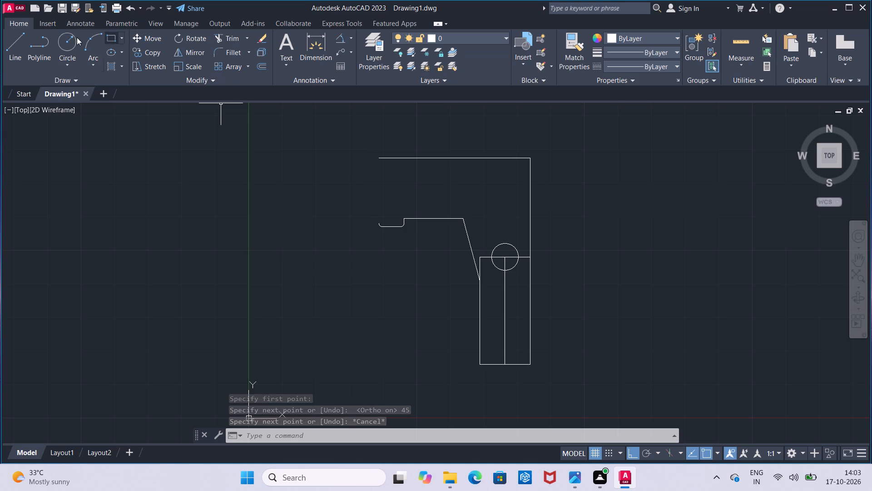
Draw a circle with a 12 mm radius in the empty space beside the hook profile.
left_click(65, 36)
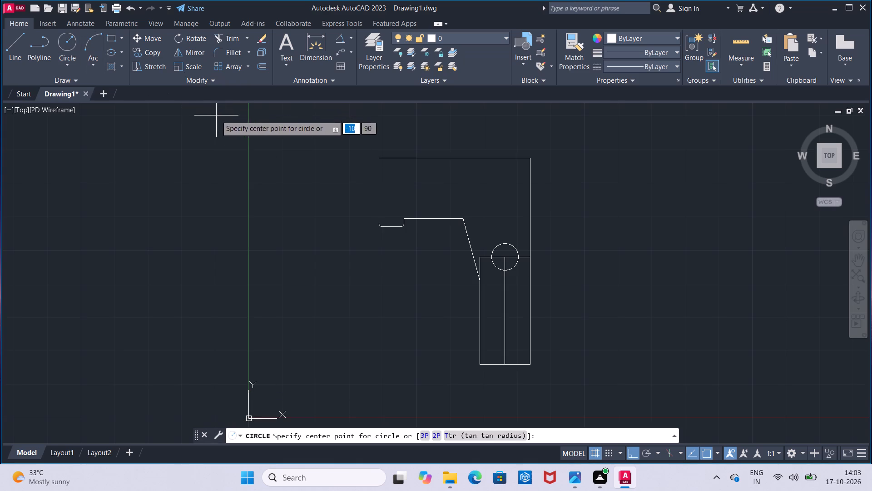
left_click(195, 198)
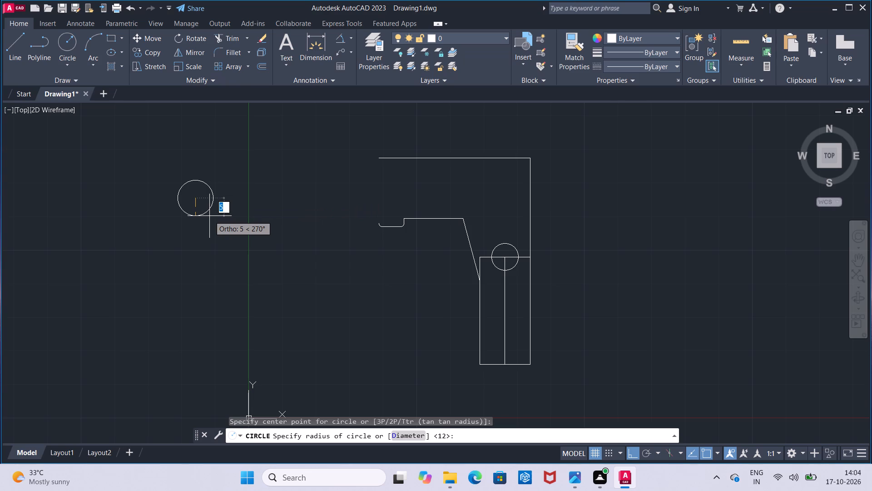
type("12")
key("Return")
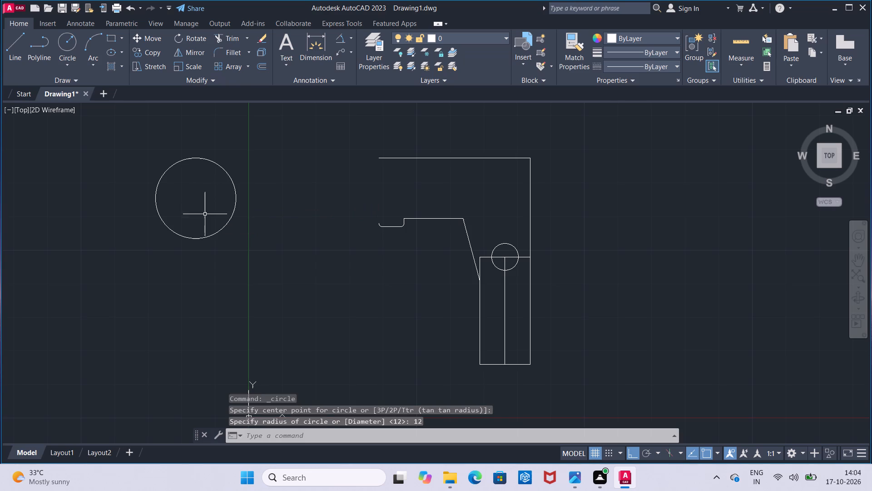
Move the 12 mm radius circle into the hook's upper corner, tangent to the horizontal top edge and outer vertical edge.
left_click(156, 44)
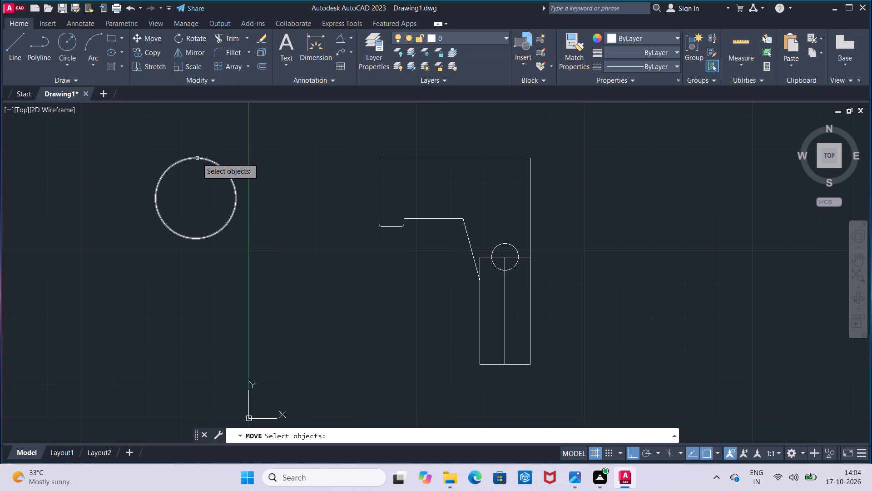
left_click(197, 158)
key("Return")
left_click(197, 158)
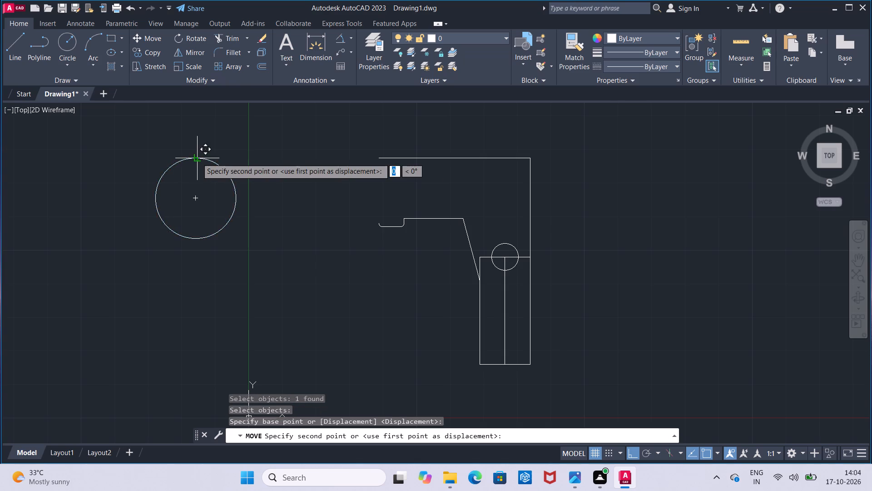
left_click(491, 199)
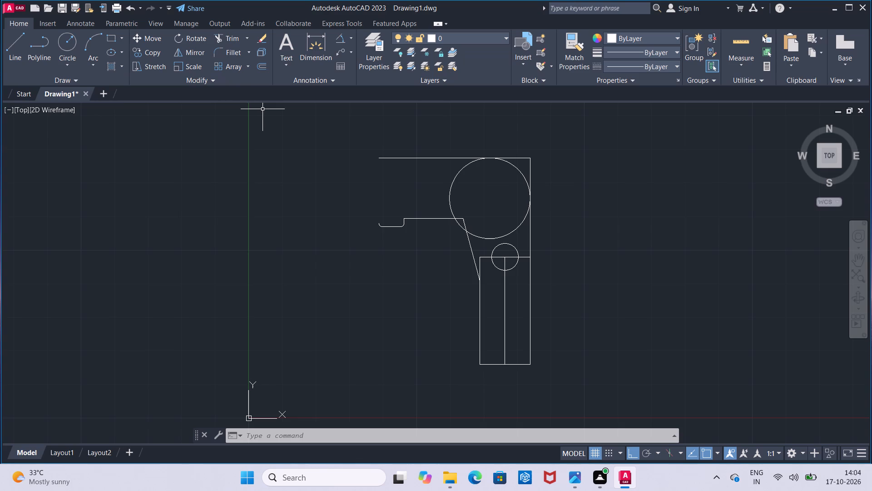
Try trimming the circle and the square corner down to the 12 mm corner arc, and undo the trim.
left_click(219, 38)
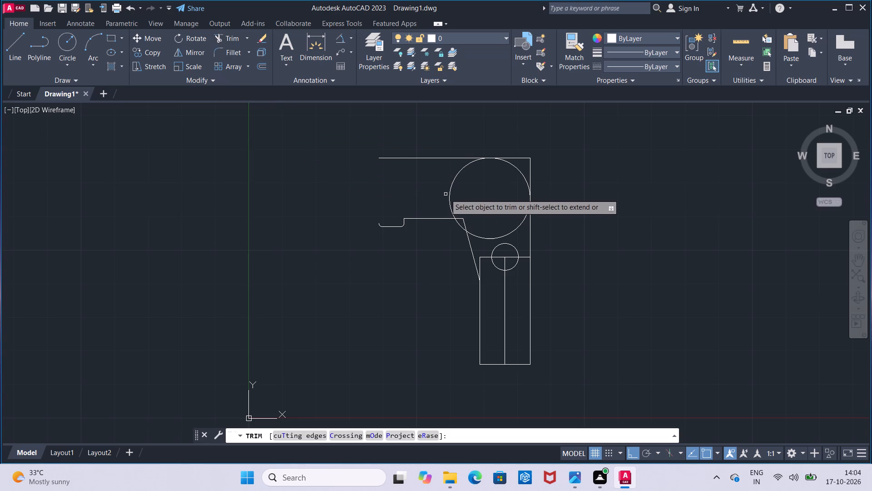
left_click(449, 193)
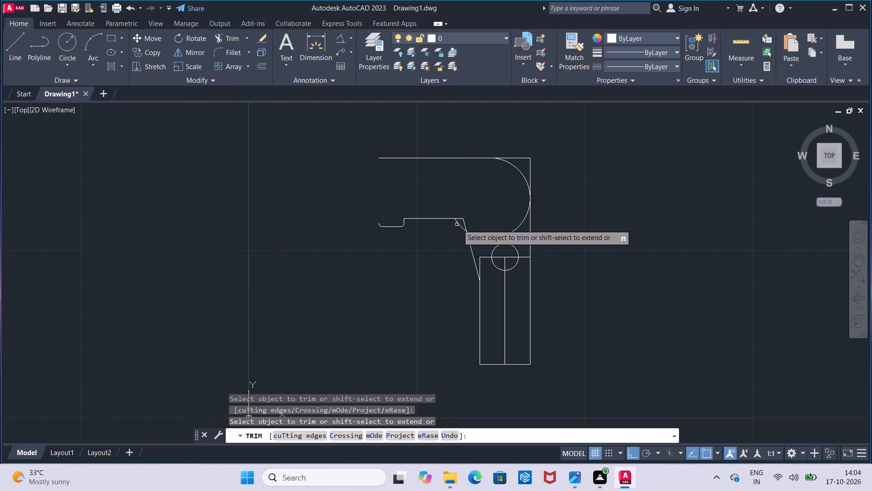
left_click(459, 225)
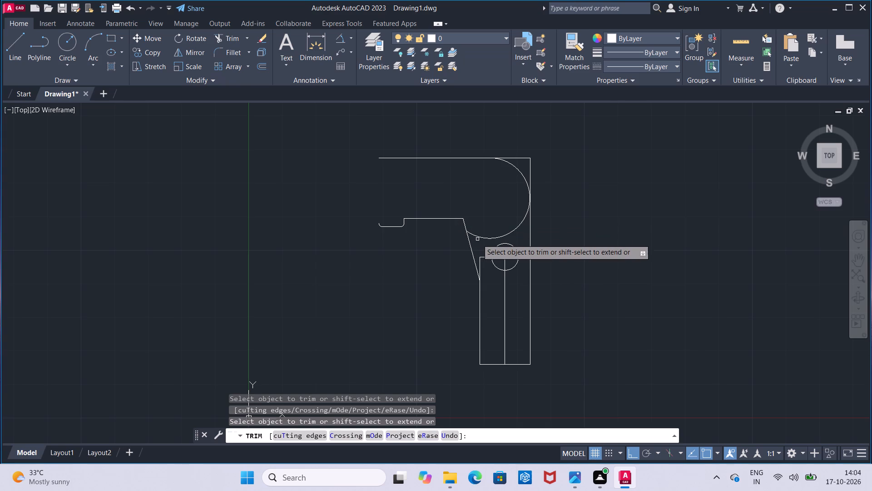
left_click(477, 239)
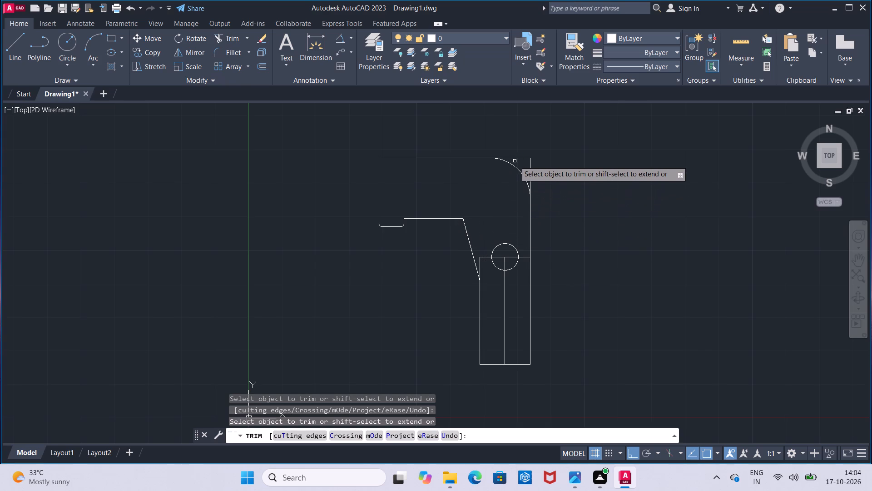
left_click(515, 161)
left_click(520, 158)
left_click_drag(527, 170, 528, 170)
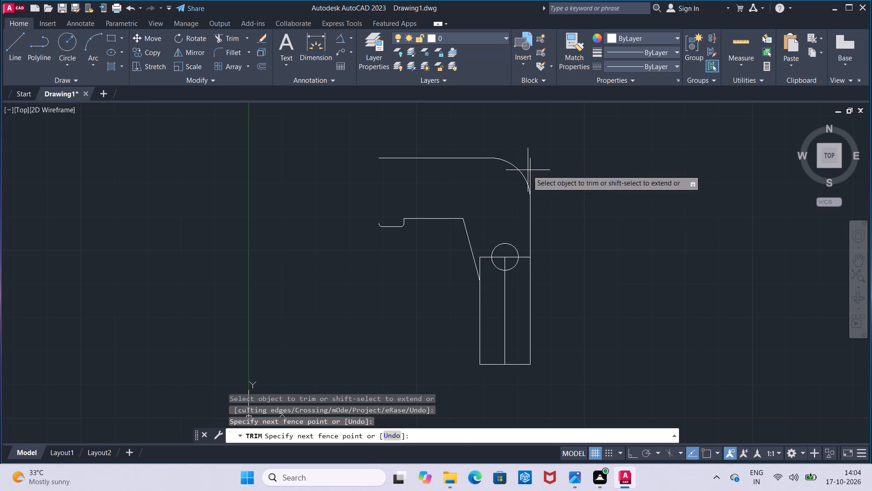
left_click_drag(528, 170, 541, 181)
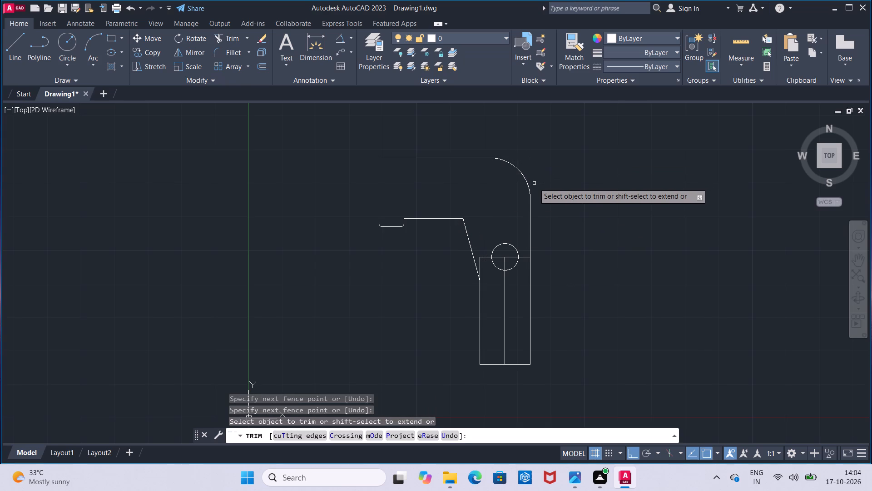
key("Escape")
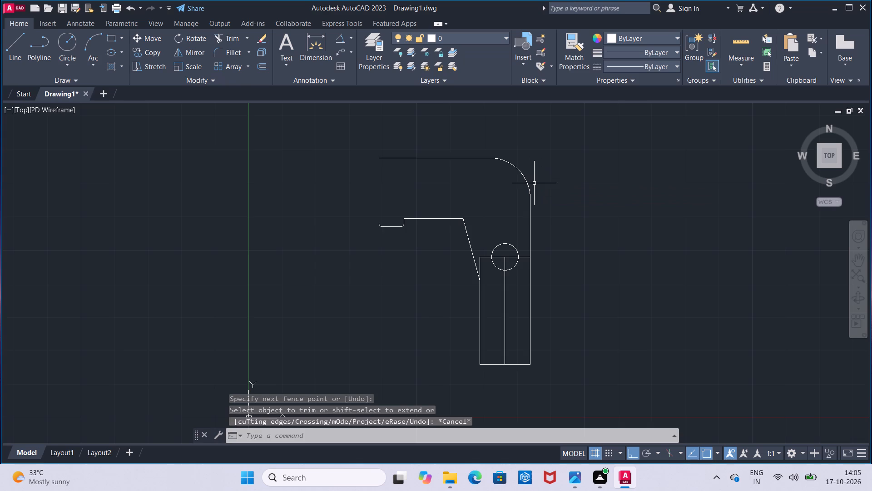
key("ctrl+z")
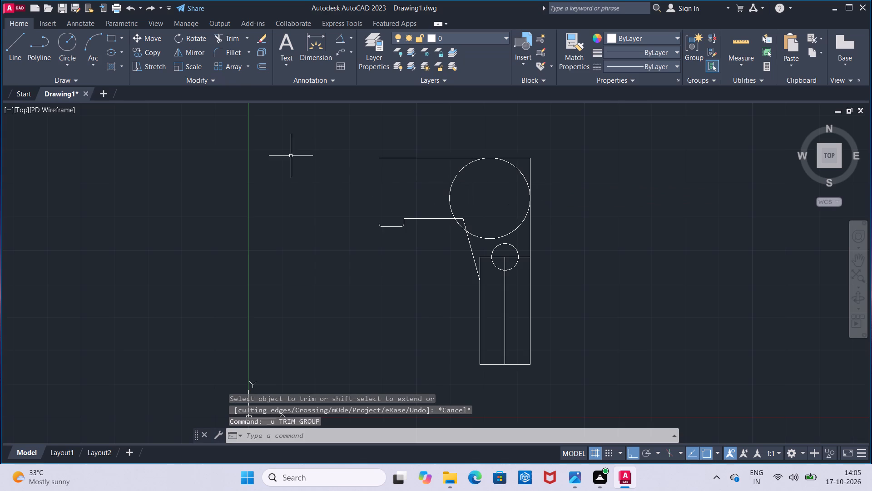
Draw a line tangent to the top of the 12 mm radius circle, sloping about 14° down to below the top edge's free end.
key("l")
key("Return")
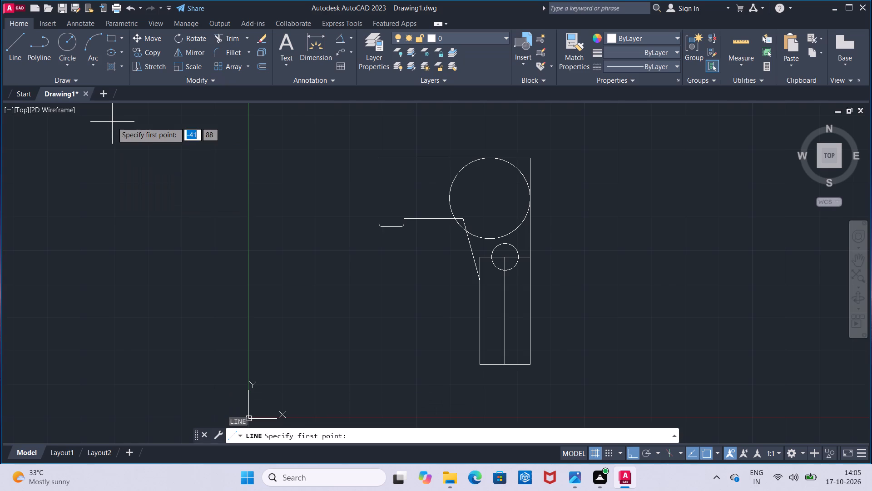
key("t")
type("an")
key("Return")
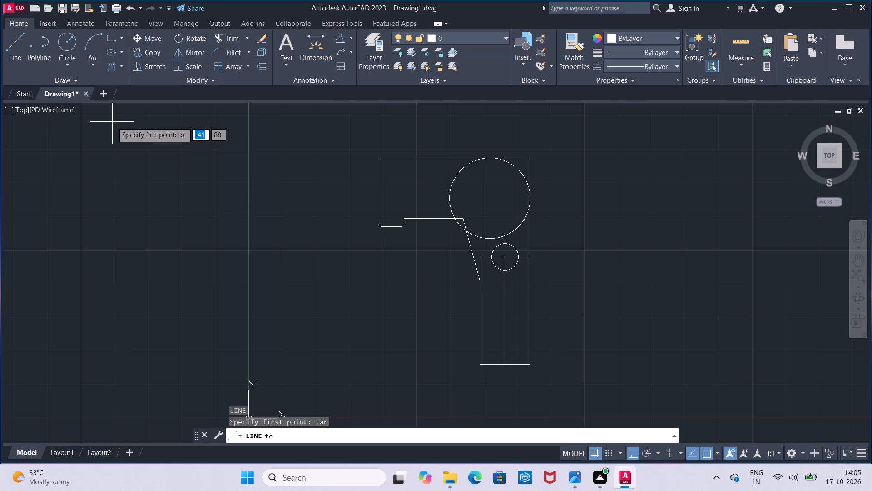
left_click(490, 157)
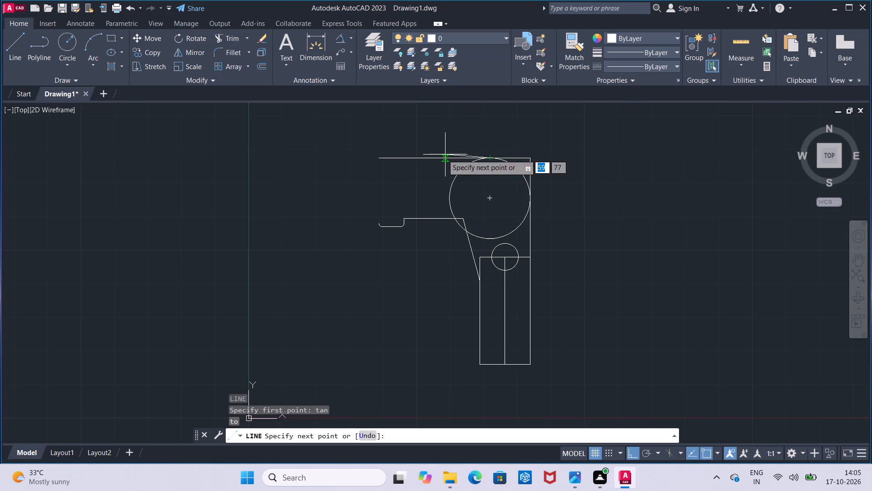
left_click(378, 184)
key("Escape")
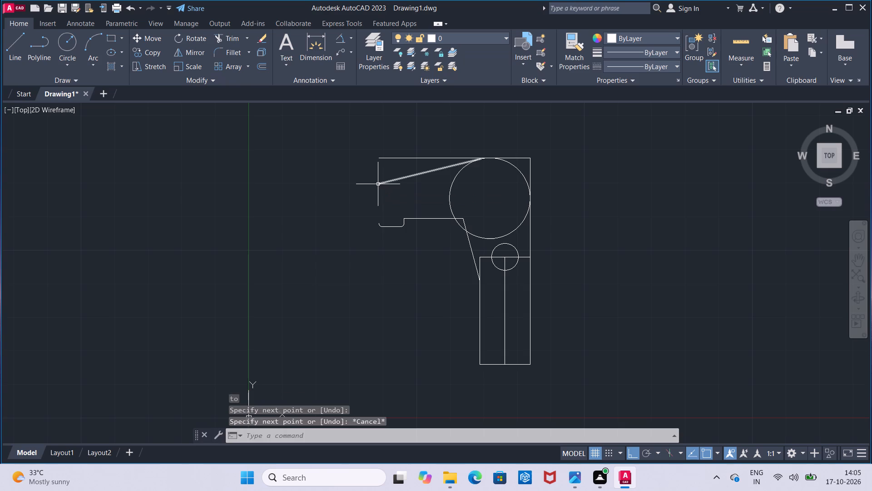
Check the angle between the horizontal top edge and the sloping tangent line.
left_click(338, 44)
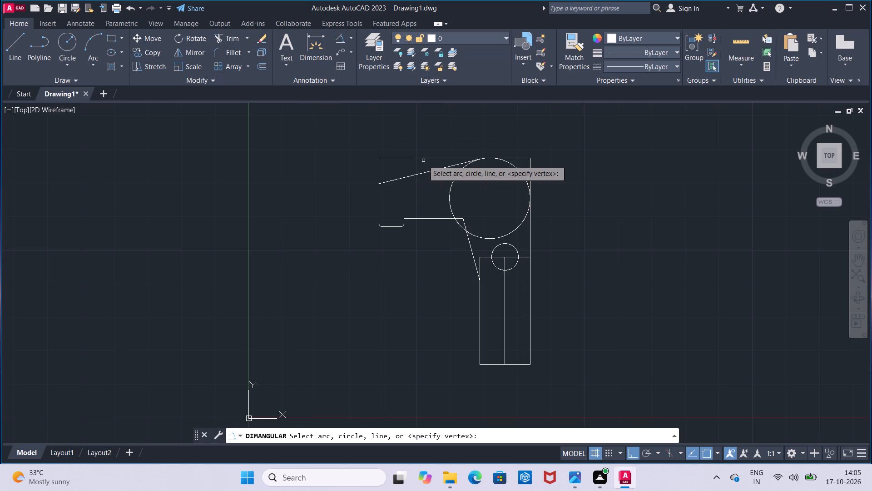
left_click(424, 157)
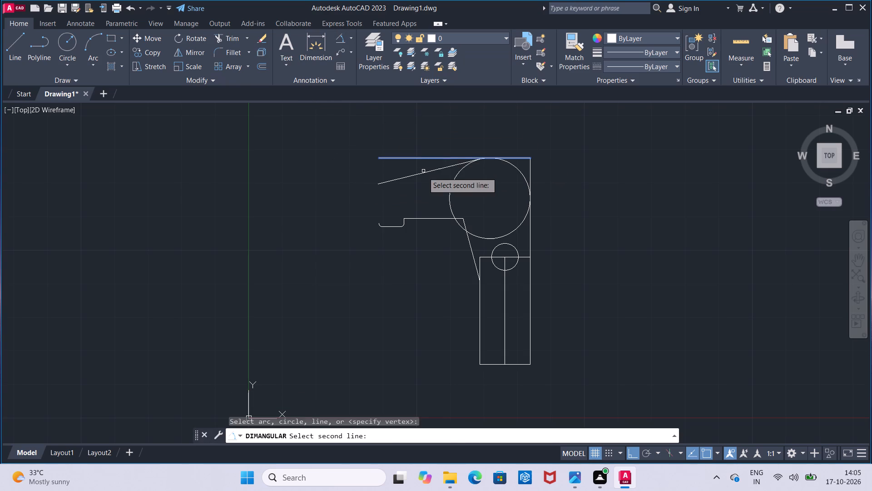
left_click(423, 174)
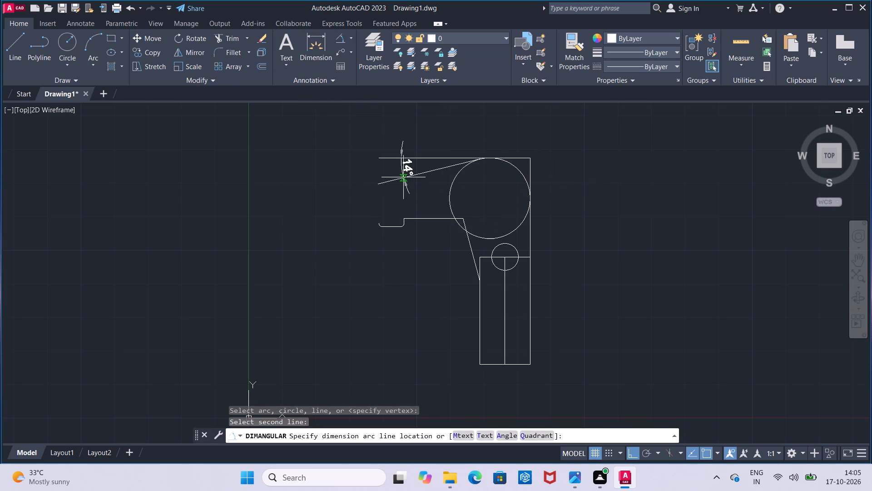
key("Escape")
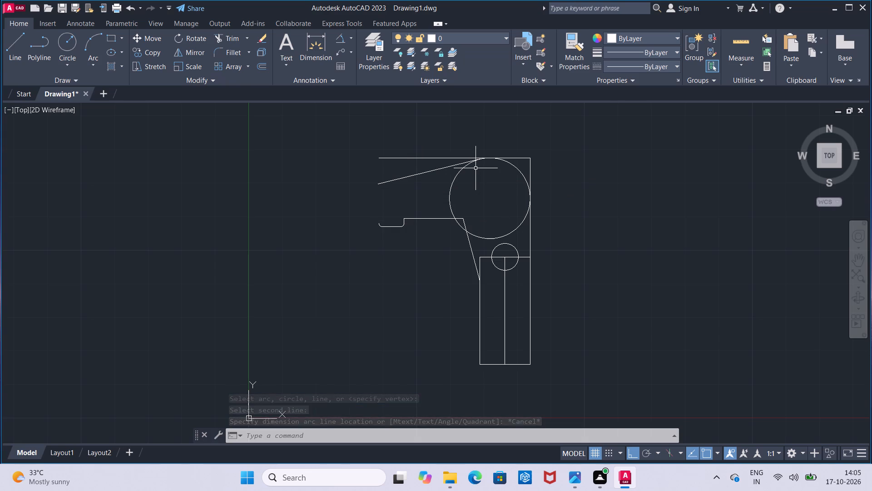
Draw a second, steeper line tangent to the 12 mm radius circle, ending slightly beyond the top edge's free end.
key("l")
key("Return")
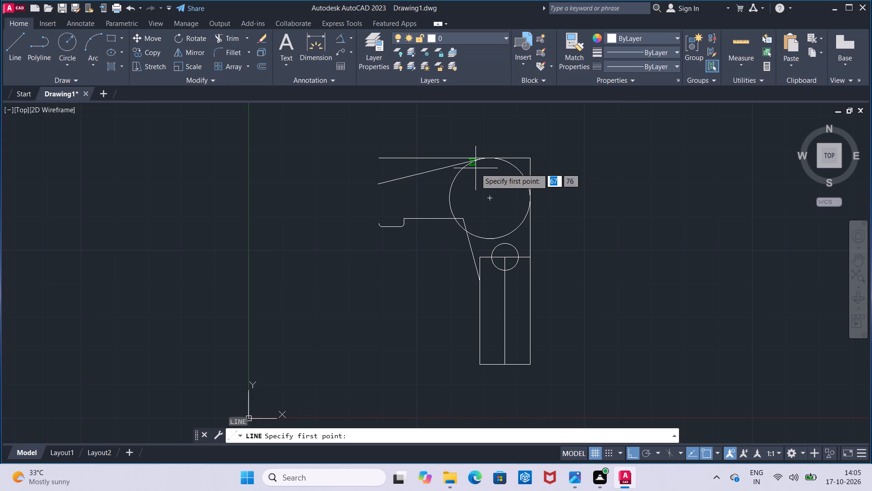
type("ta")
key("n")
key("Return")
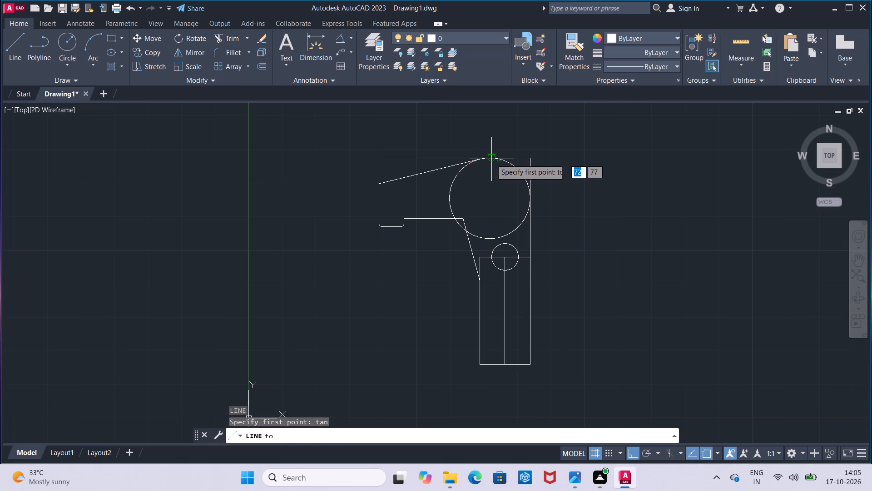
left_click(491, 159)
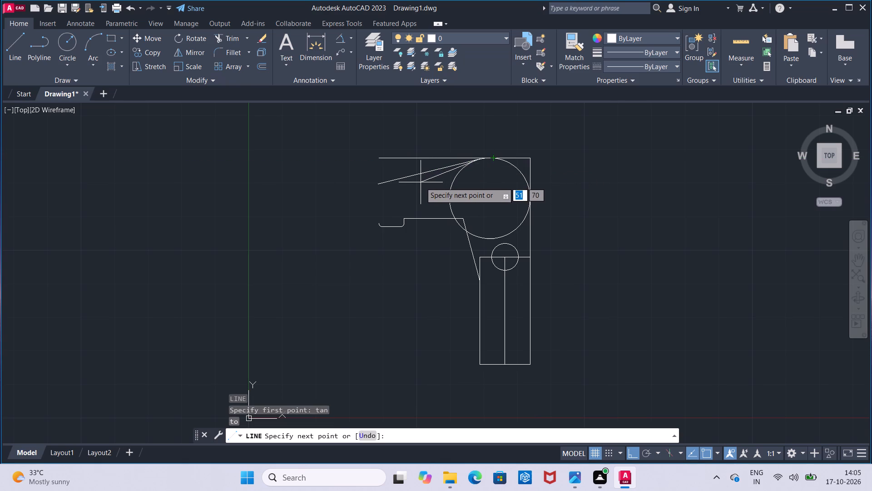
left_click(366, 199)
key("Escape")
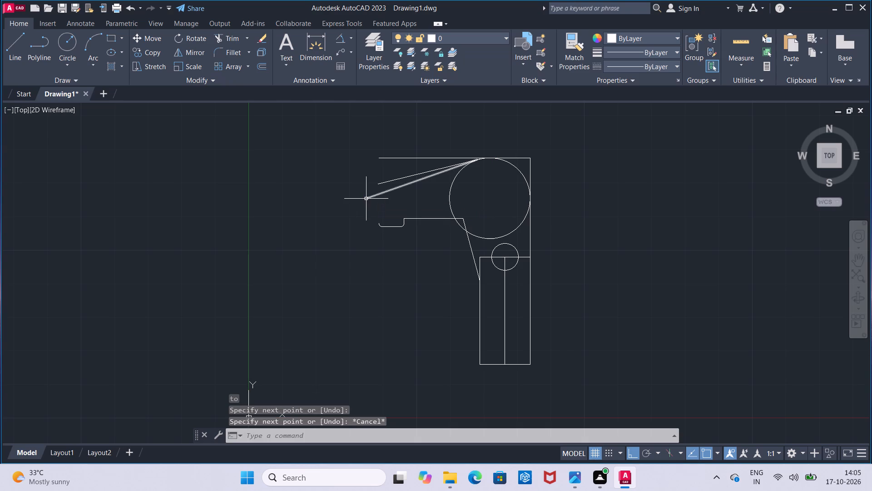
Check the angle between the steeper tangent line and the horizontal top edge.
left_click(343, 40)
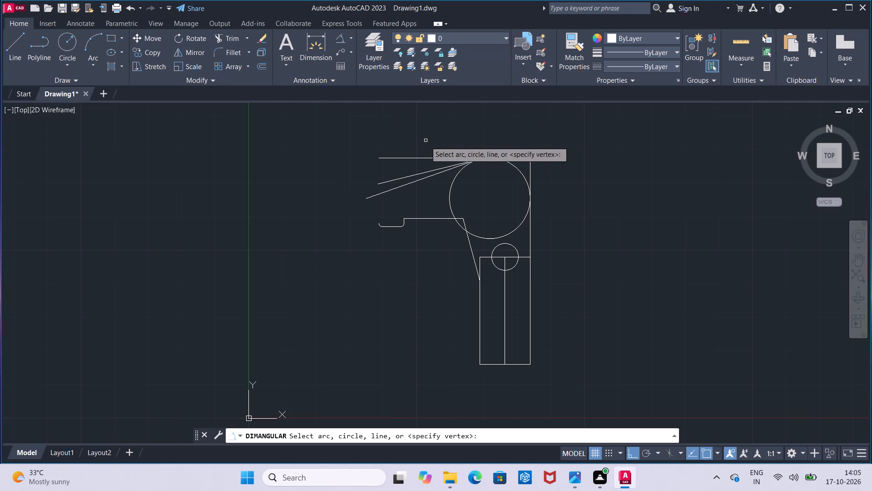
left_click(433, 175)
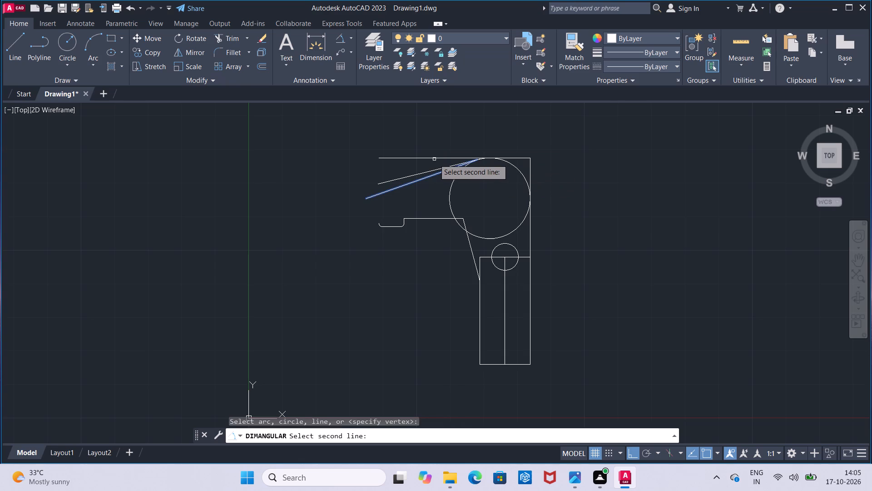
left_click(434, 158)
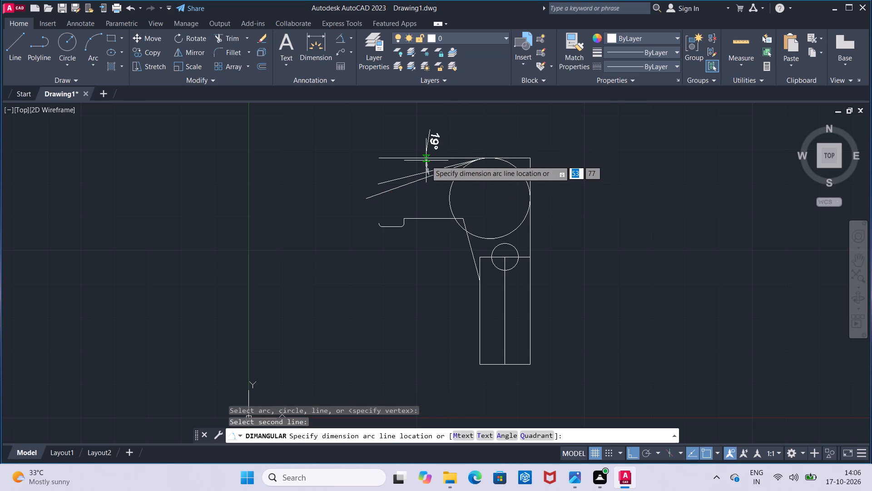
key("Escape")
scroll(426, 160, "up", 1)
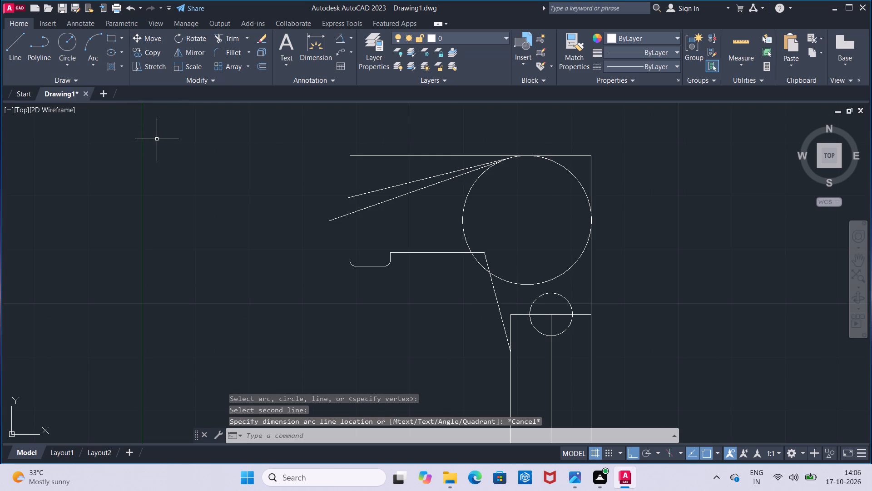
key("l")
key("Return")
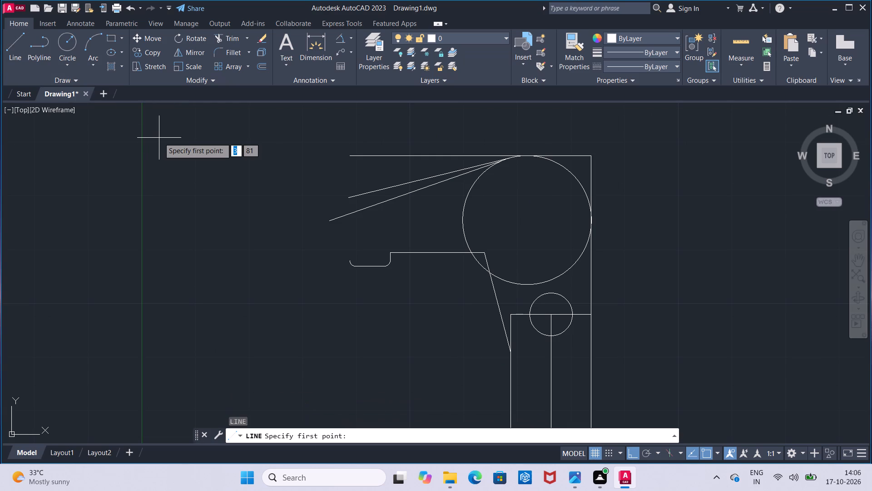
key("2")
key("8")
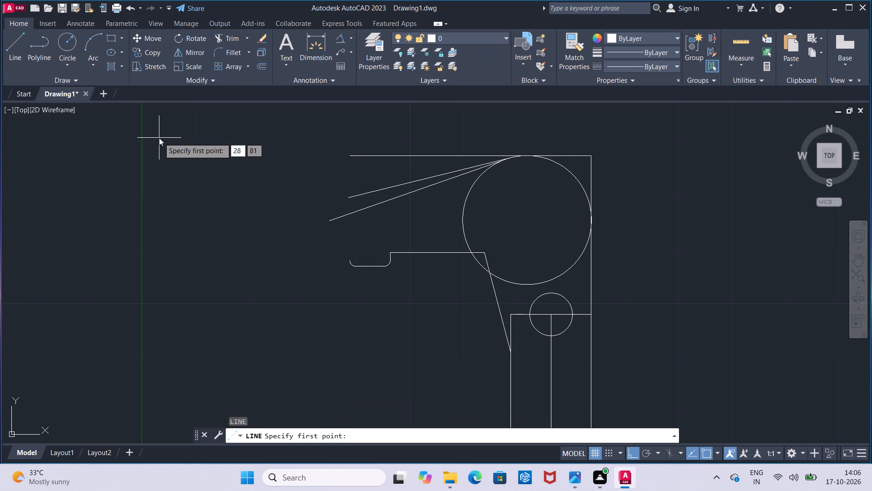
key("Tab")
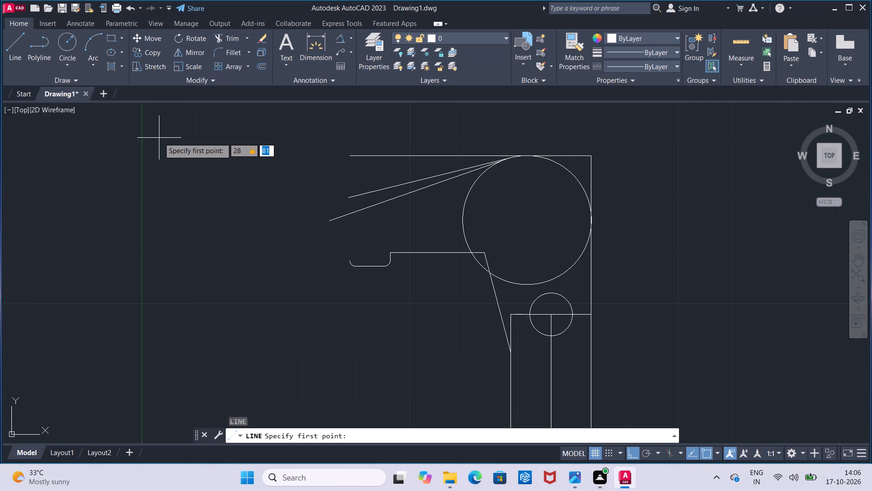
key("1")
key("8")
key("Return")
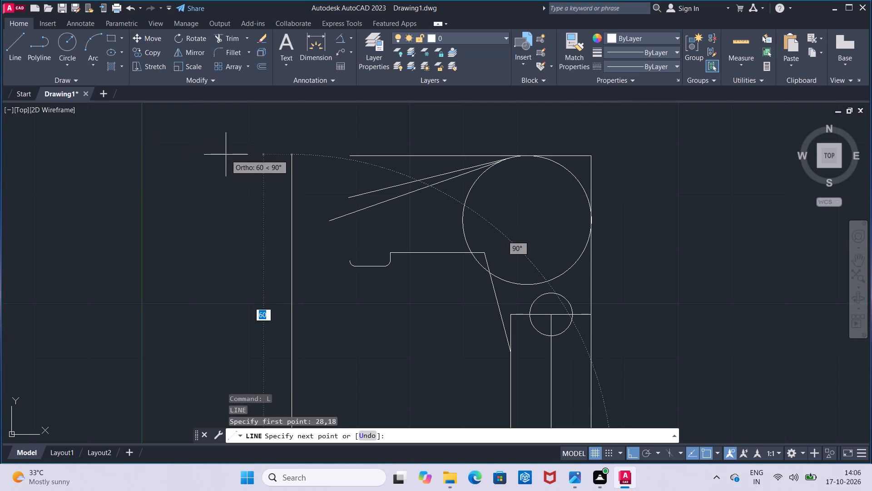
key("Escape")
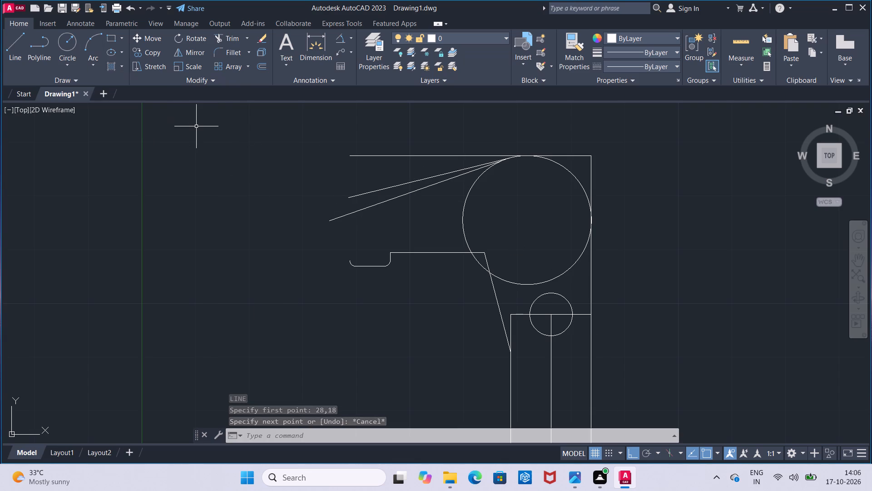
Draw a third line tangent to the top of the 12 mm radius circle, sloping about 18° down past the top edge's free end.
key("l")
key("Return")
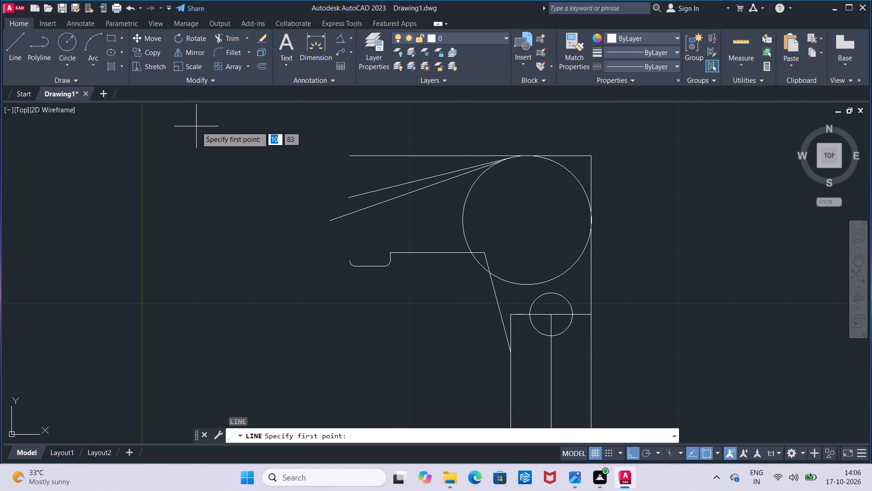
type("ta")
key("n")
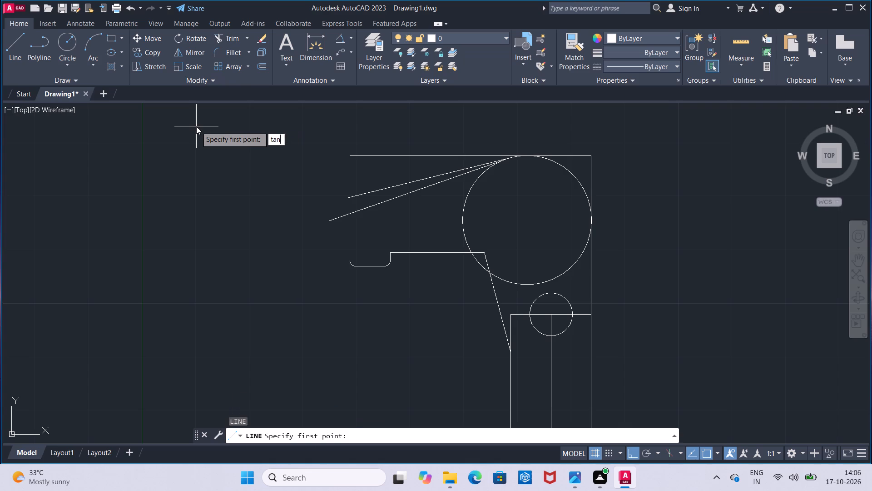
key("Return")
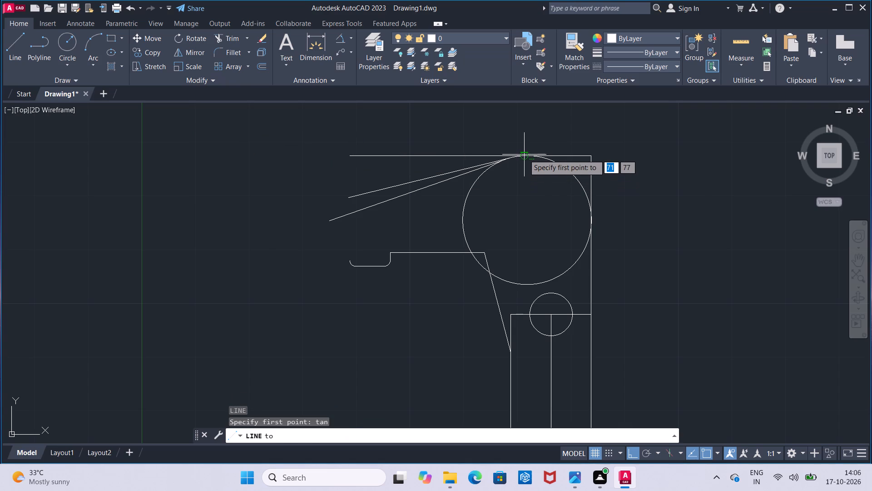
left_click(524, 155)
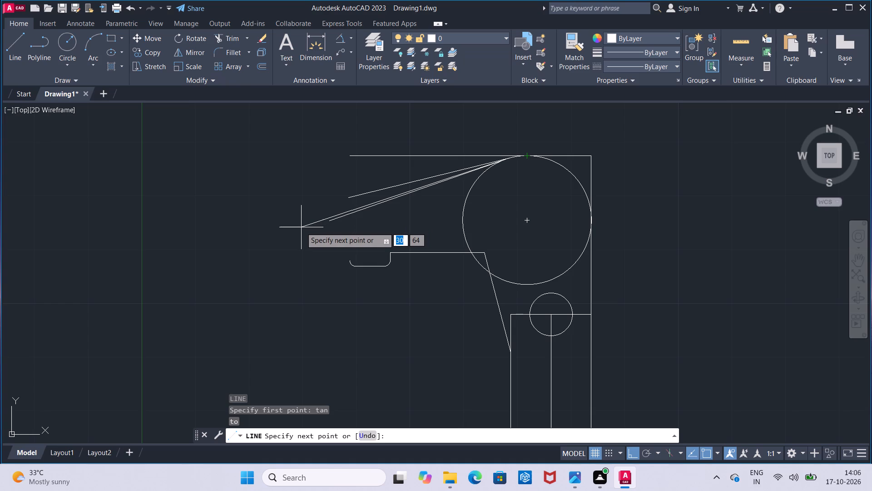
left_click(301, 227)
key("Escape")
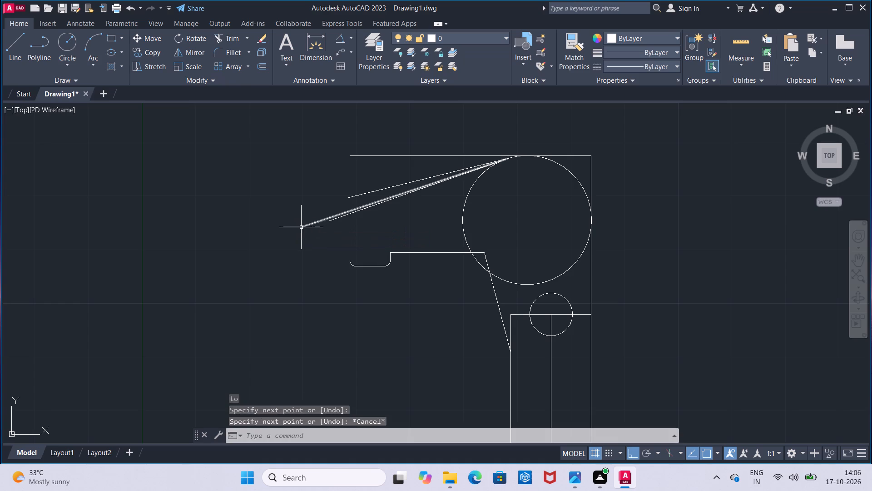
Check the angle between the new, longest tangent line and the horizontal top edge.
left_click(344, 39)
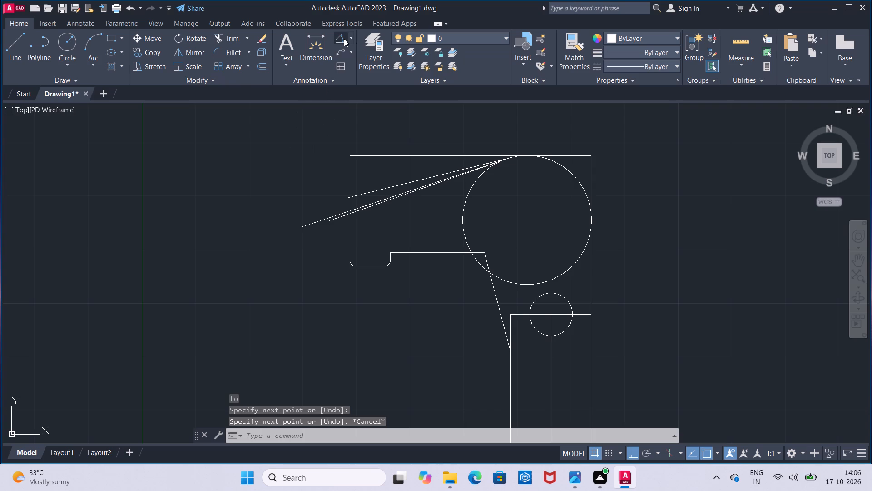
left_click(350, 210)
left_click(371, 155)
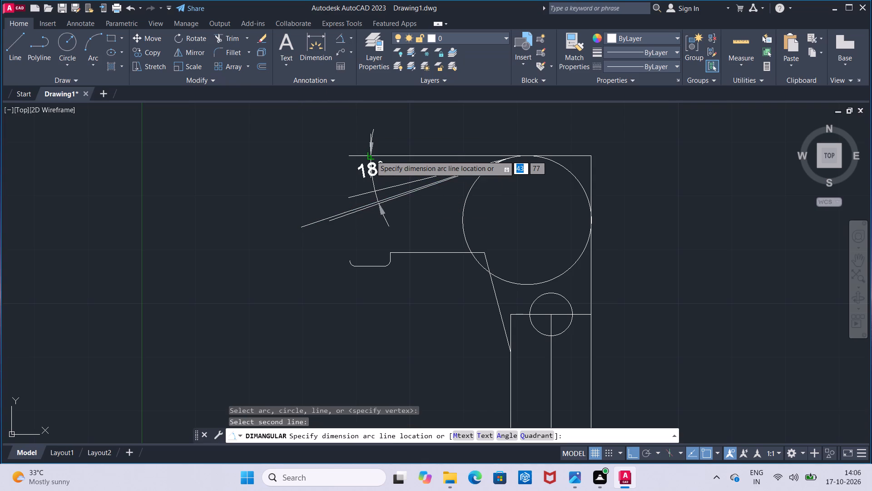
key("Escape")
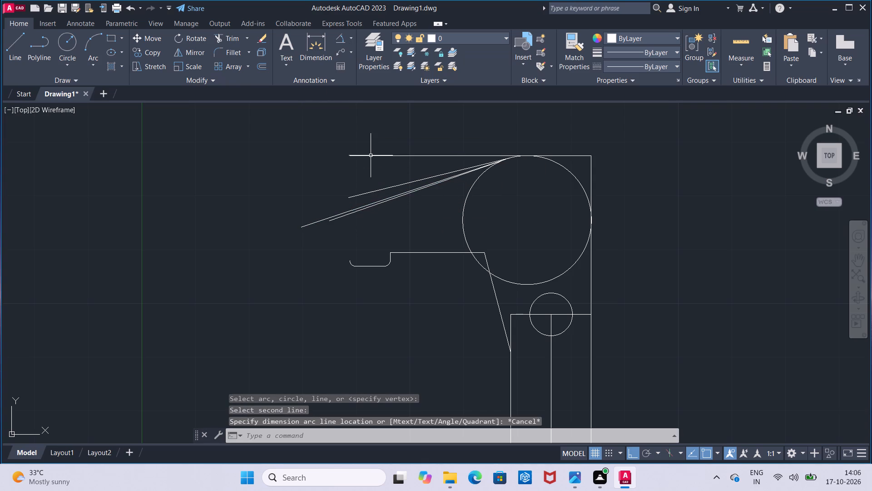
Erase the two earlier tangent lines, keeping only the longest sloping line.
scroll(371, 155, "up", 1)
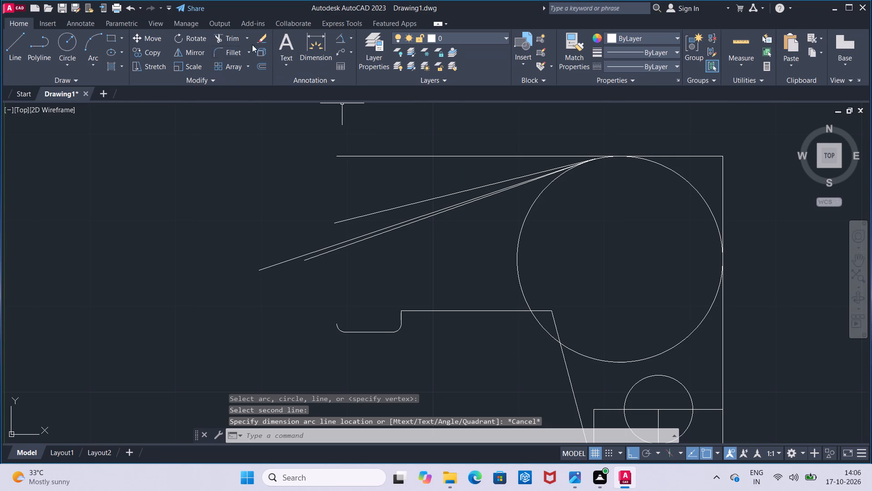
left_click(259, 42)
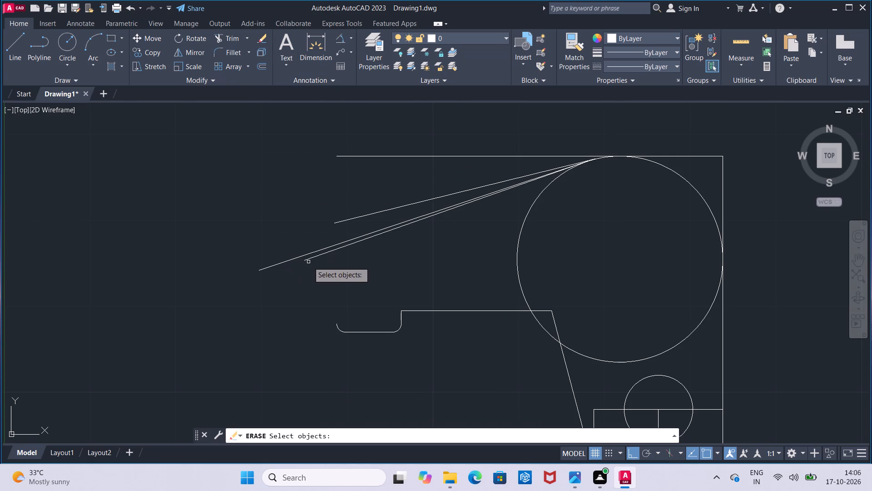
left_click(307, 261)
key("Return")
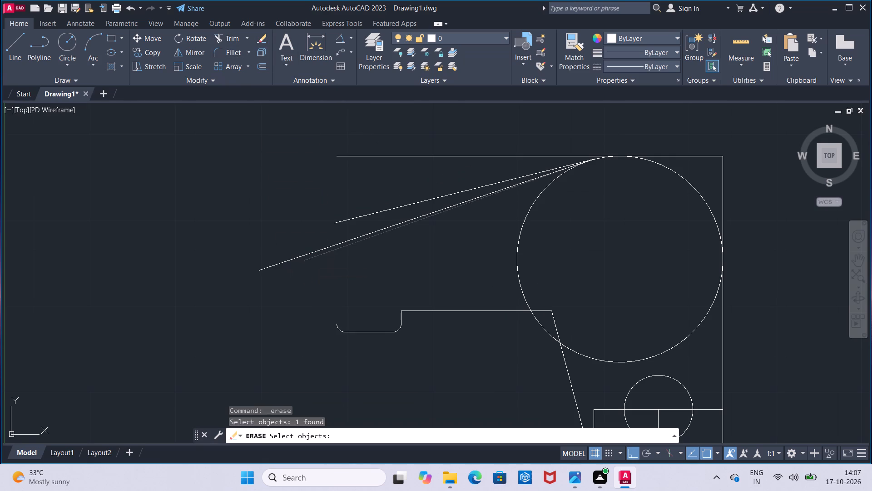
left_click(343, 222)
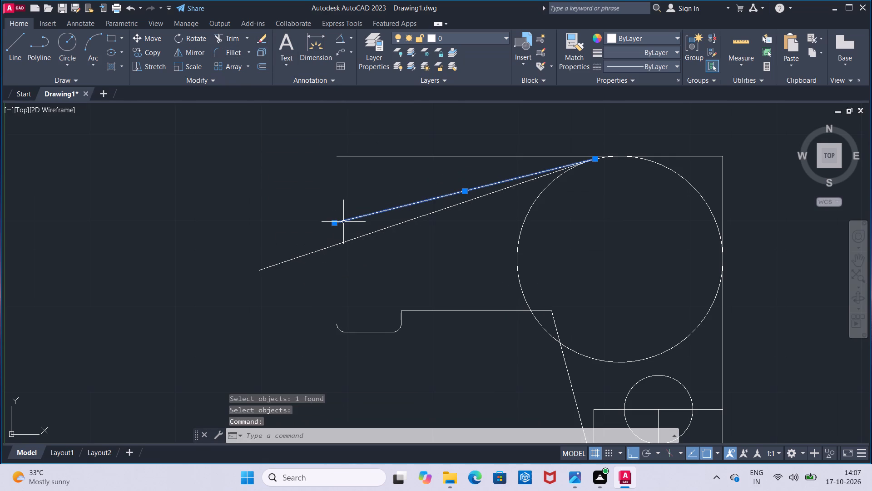
key("Delete")
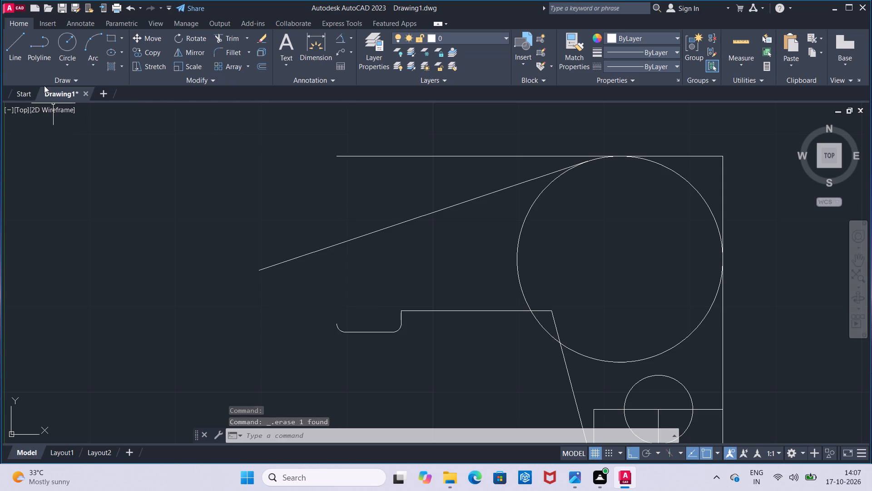
Draw a 6 mm vertical line upward from the open end of the hook lip's rounded corner.
left_click(21, 59)
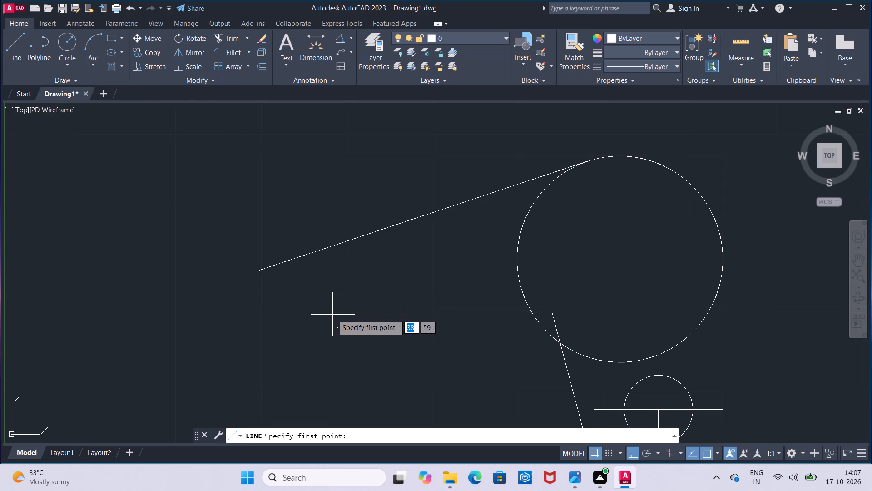
left_click(334, 321)
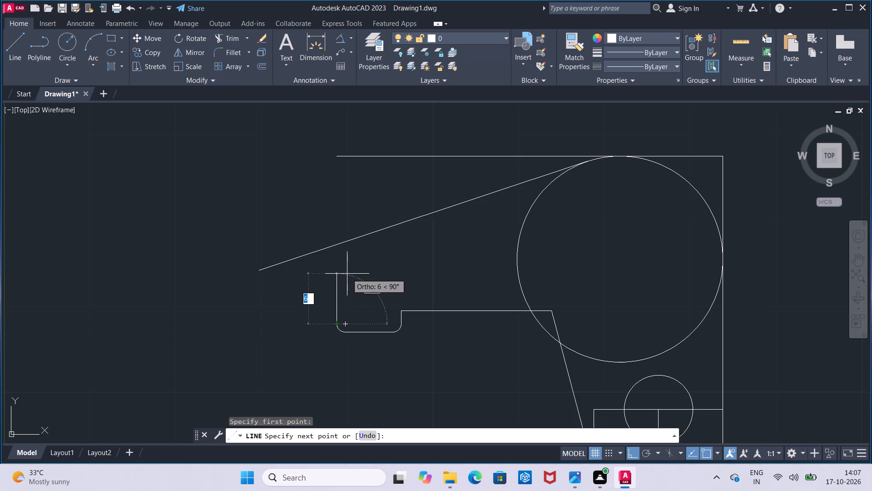
key("6")
key("Return")
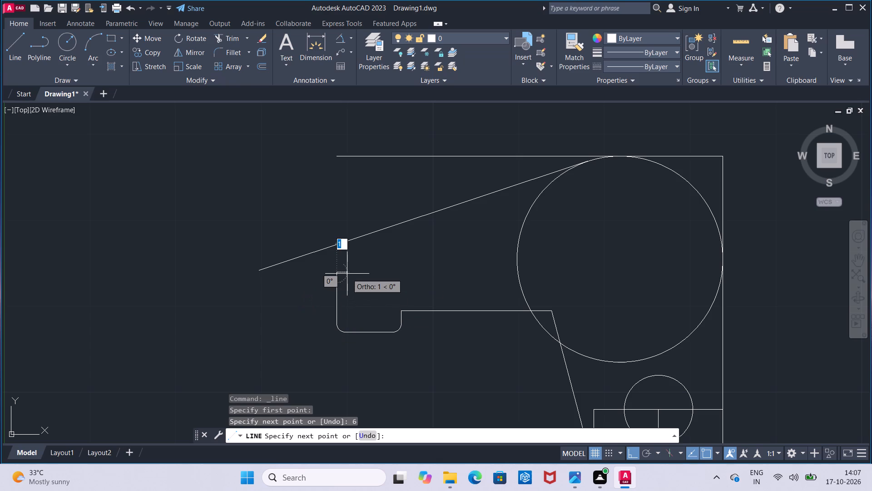
key("Escape")
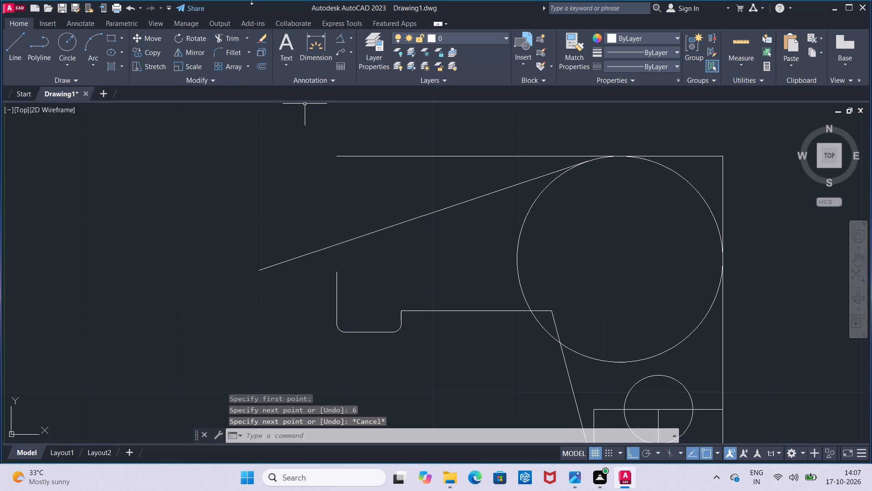
Extend the hook tip's vertical line up to the sloping tangent line.
left_click(247, 41)
double_click(247, 41)
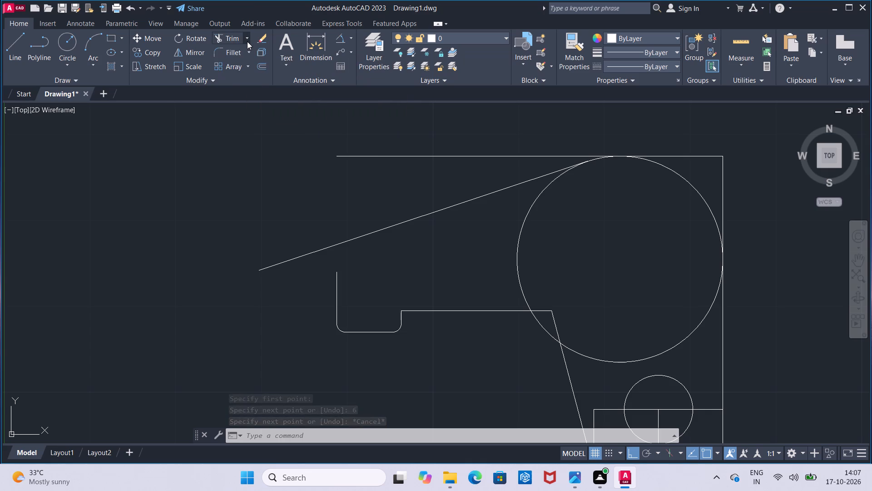
left_click(244, 77)
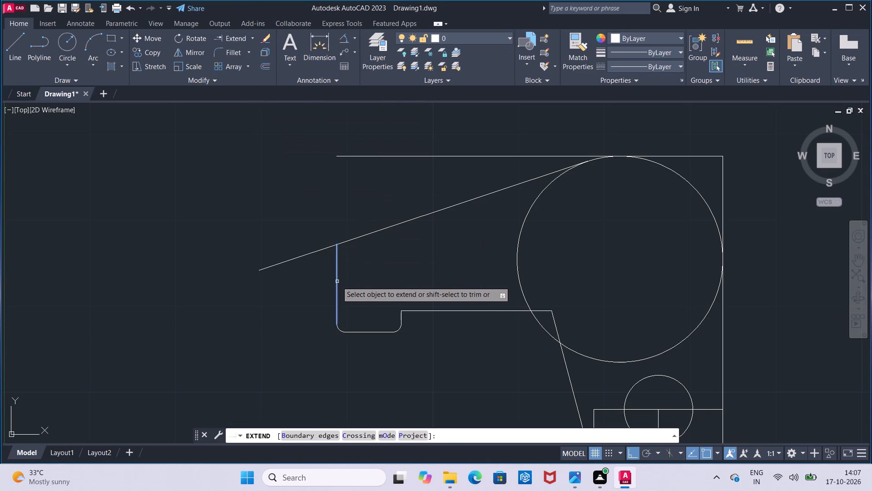
left_click(337, 281)
key("Escape")
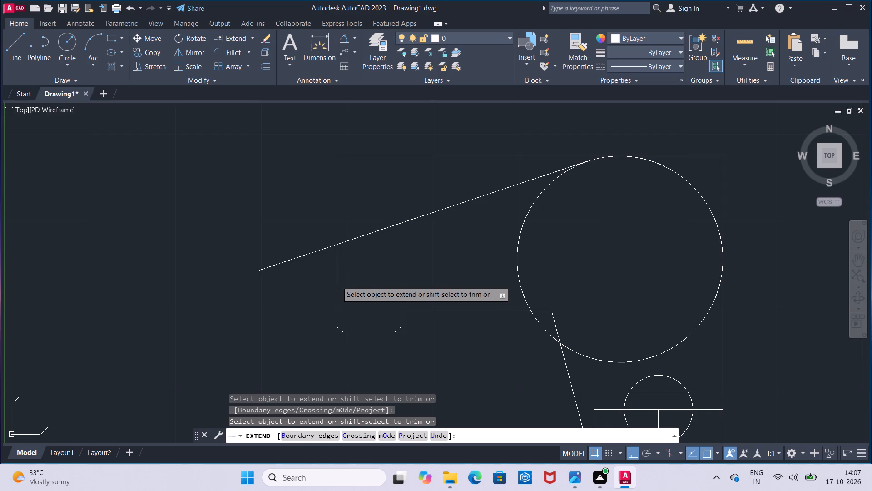
Trim the sloping line's overhang past the hook tip, and the top horizontal and right vertical lines extending beyond the large circle.
left_click(255, 43)
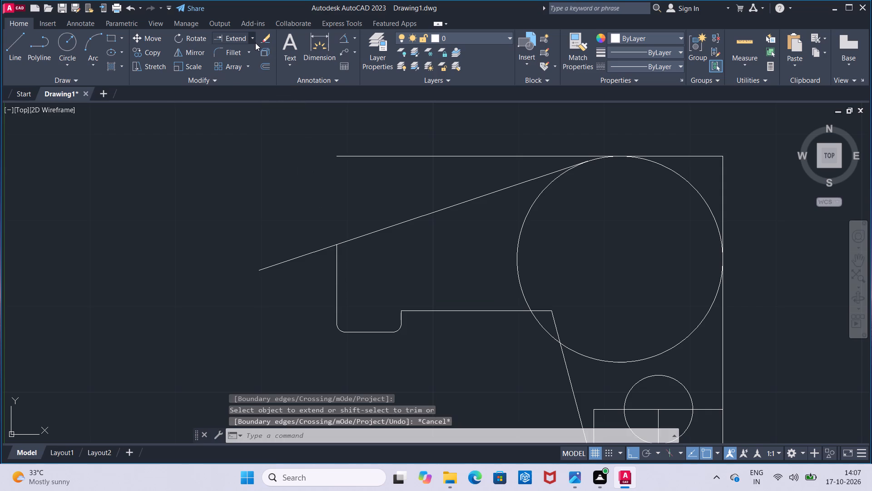
left_click(250, 63)
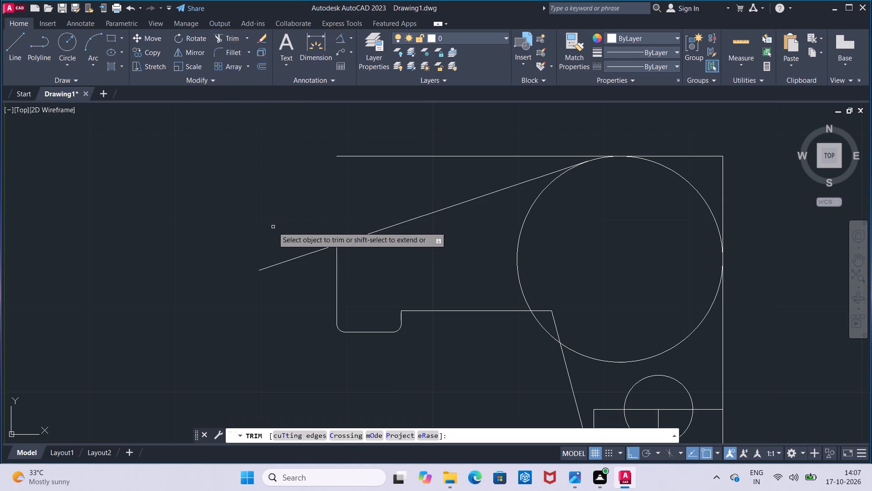
left_click_drag(273, 227, 288, 277)
left_click_drag(329, 218, 403, 171)
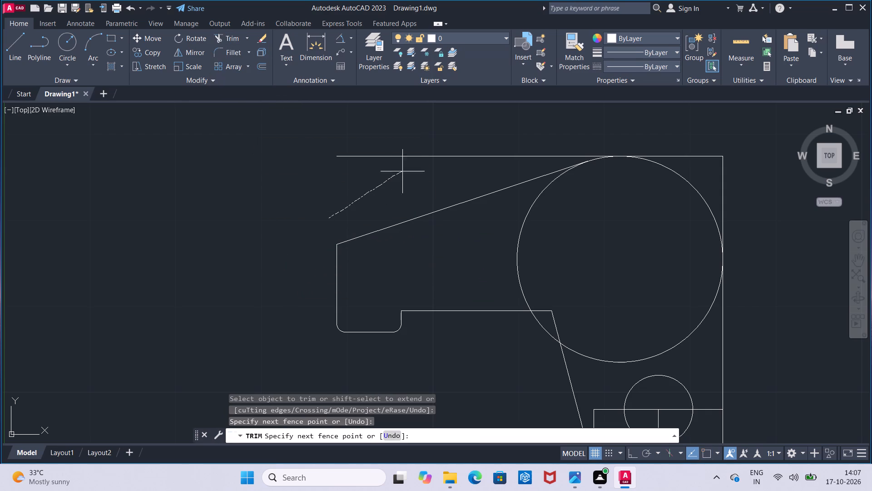
left_click_drag(403, 171, 531, 155)
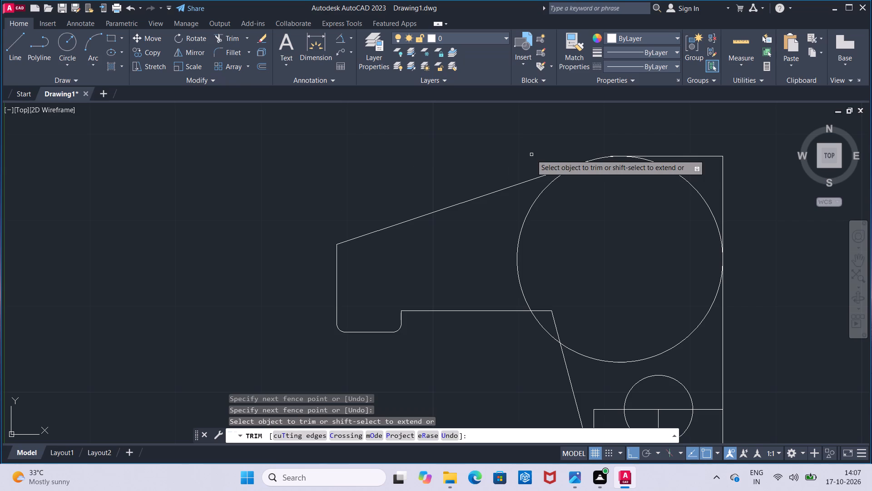
left_click(681, 155)
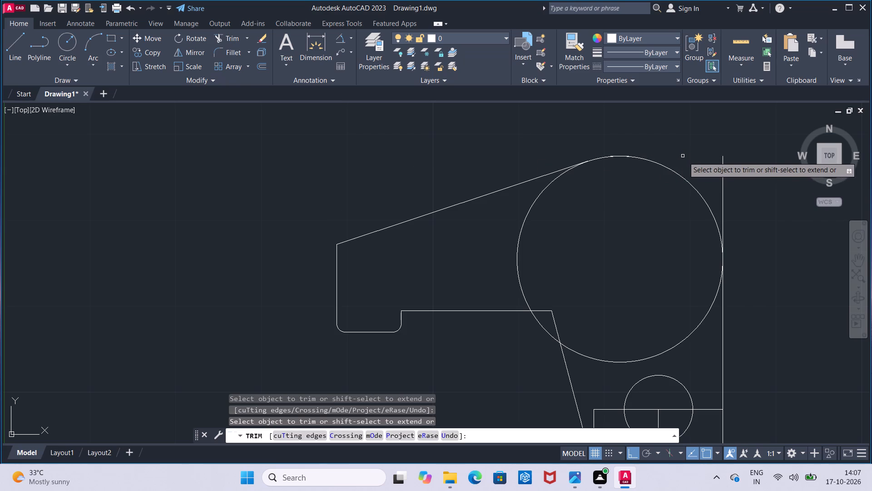
left_click(723, 187)
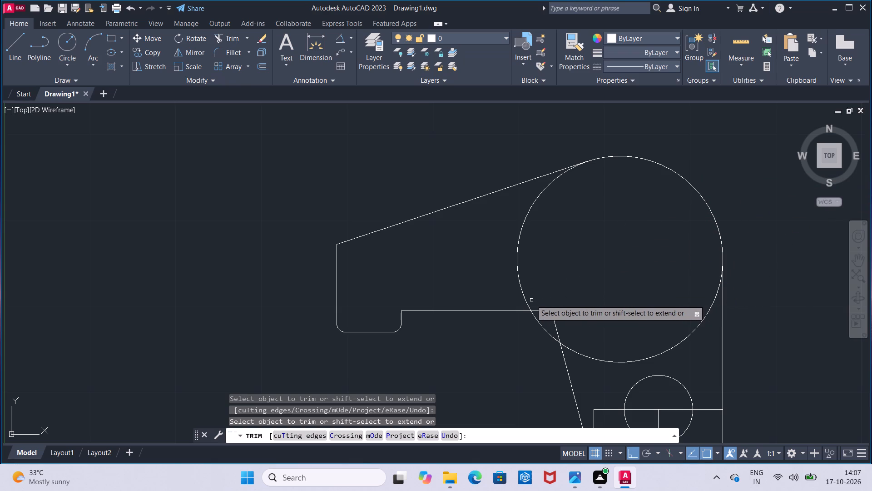
Trim the inner portions of the large circle, keeping only its outer arc between the sloping line and the right vertical edge.
left_click(538, 318)
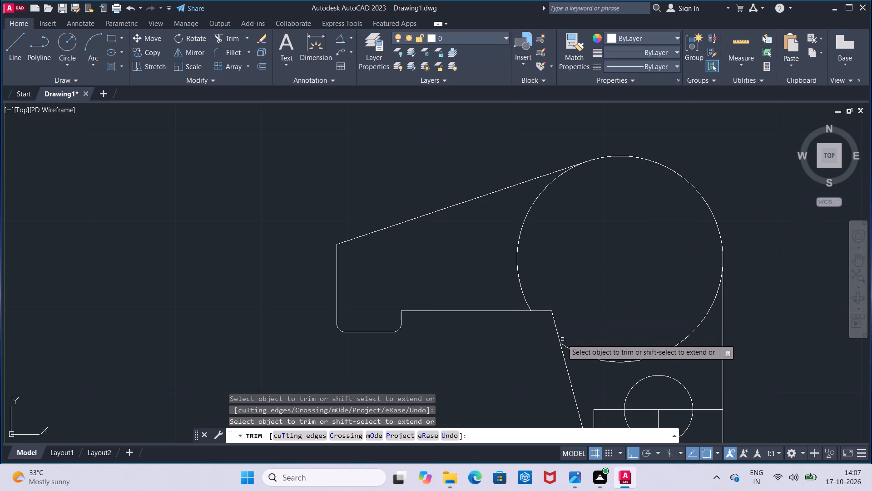
left_click(563, 345)
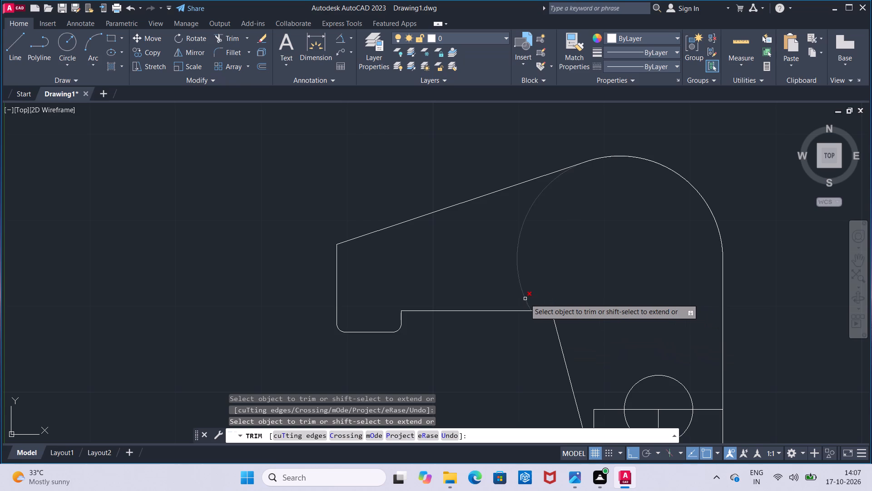
left_click(525, 299)
key("Escape")
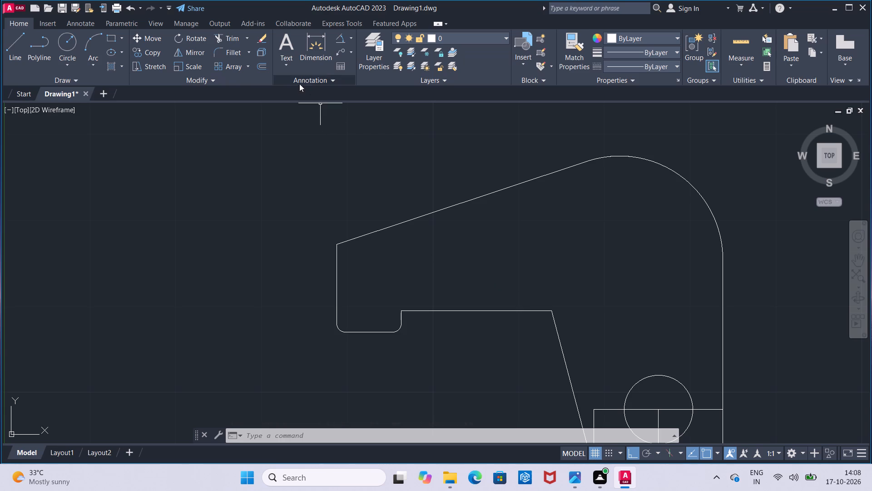
Check the radius of the hook lip's lower rounded corner nearest the shank.
left_click(352, 38)
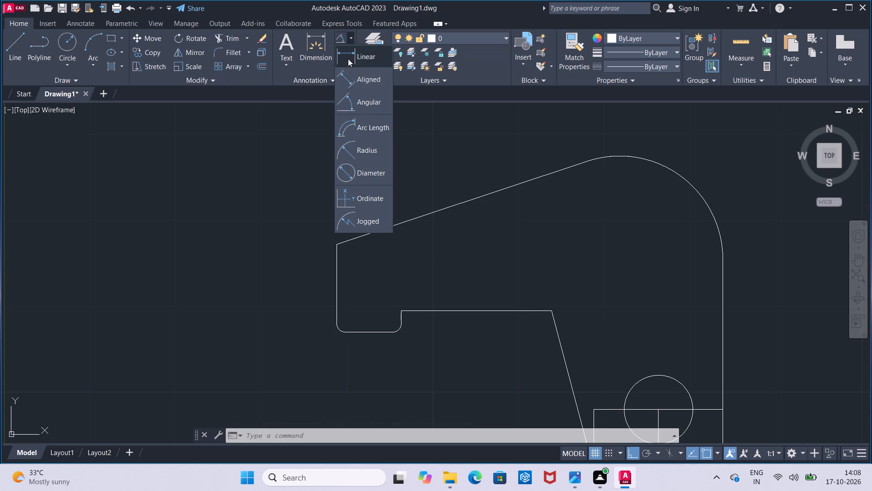
left_click(357, 148)
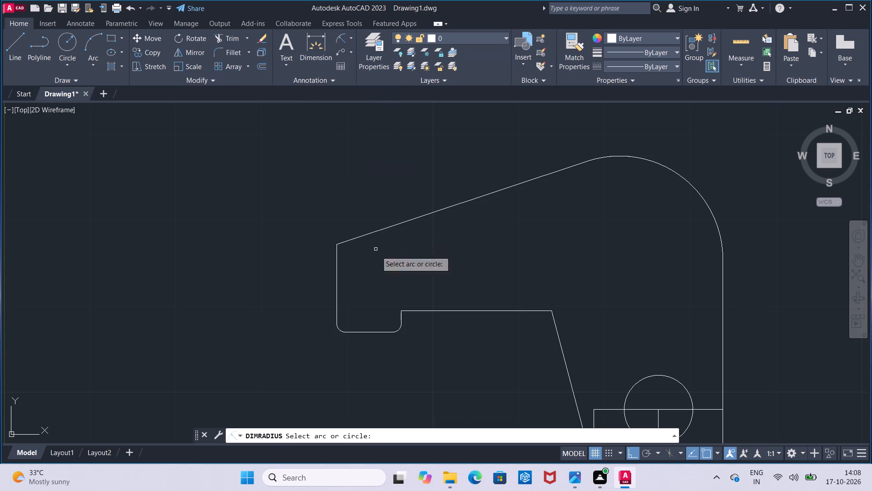
left_click(397, 331)
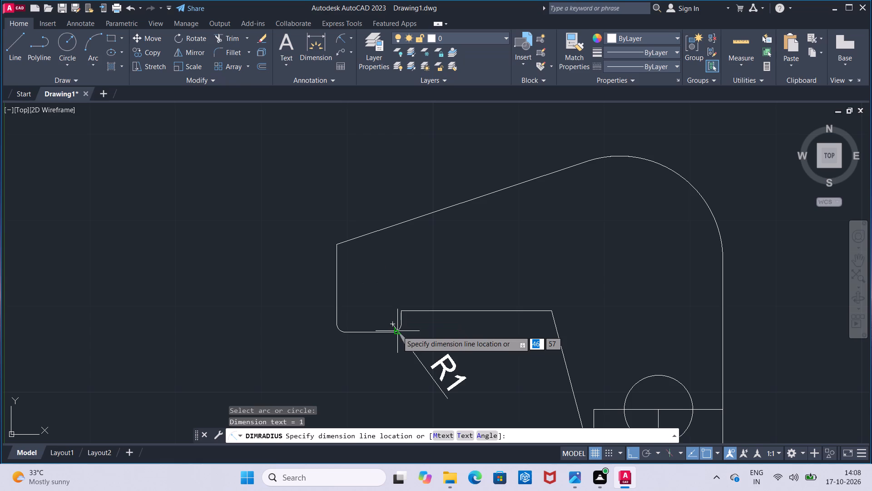
key("Escape")
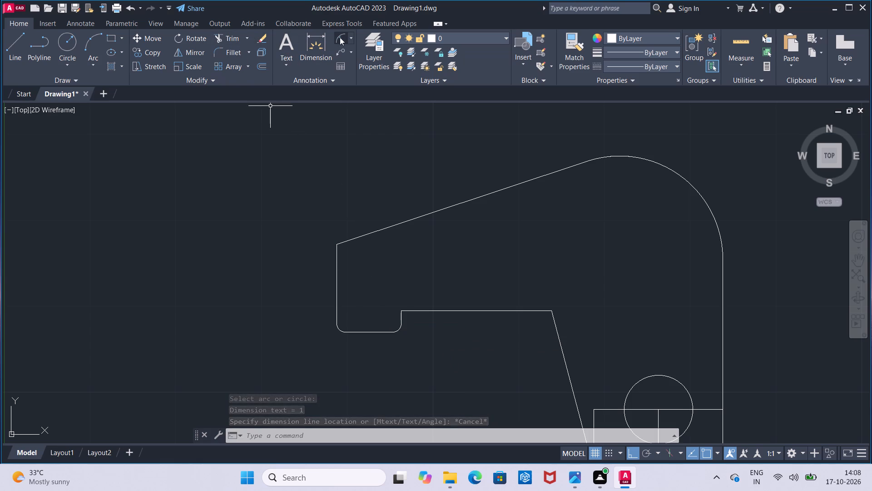
Fillet the corner between the hook tip's vertical line and the sloping line with a 3 mm radius.
left_click(226, 55)
left_click(337, 243)
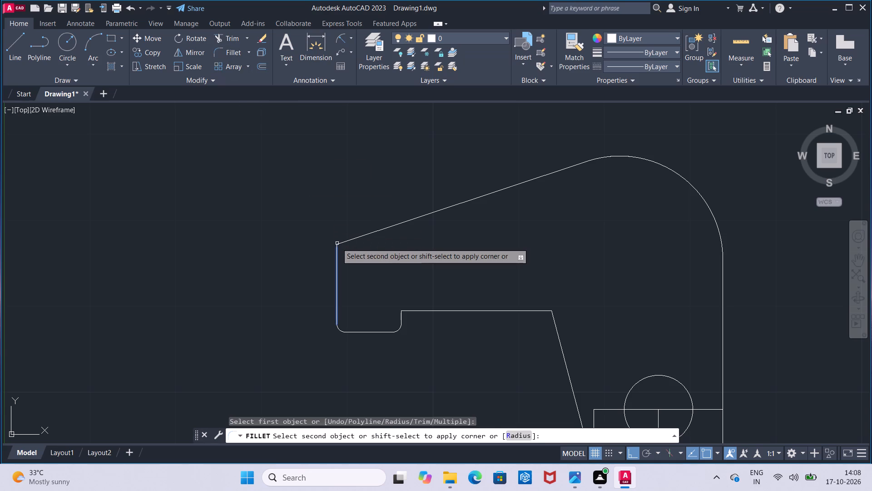
left_click(507, 436)
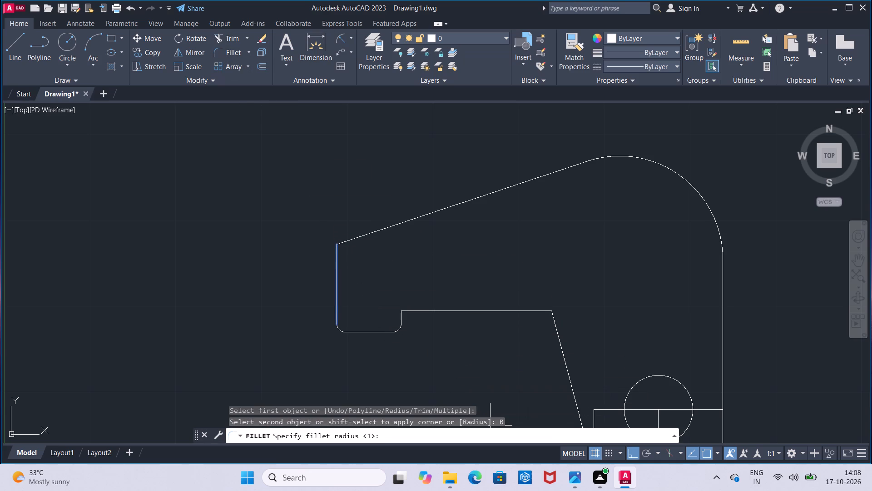
key("3")
key("Return")
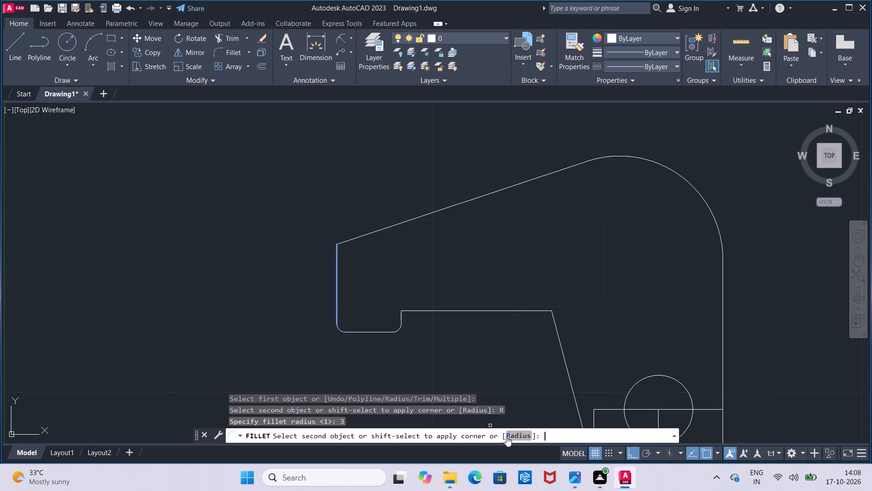
left_click(369, 232)
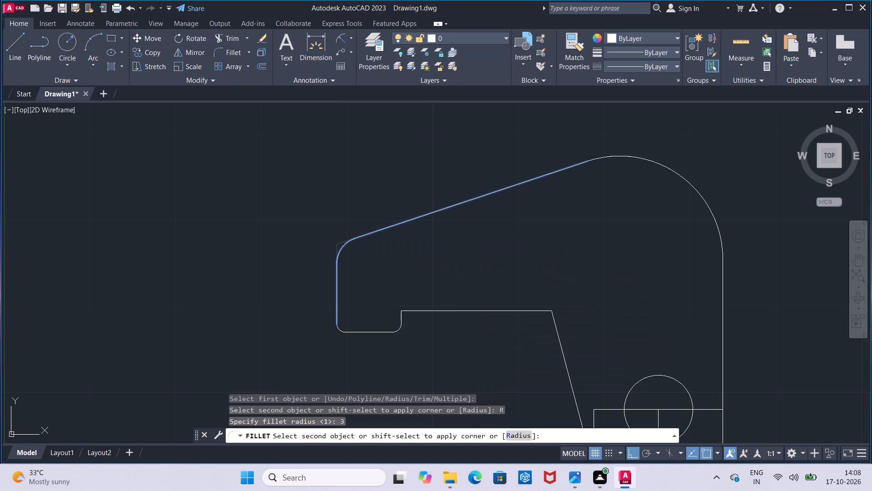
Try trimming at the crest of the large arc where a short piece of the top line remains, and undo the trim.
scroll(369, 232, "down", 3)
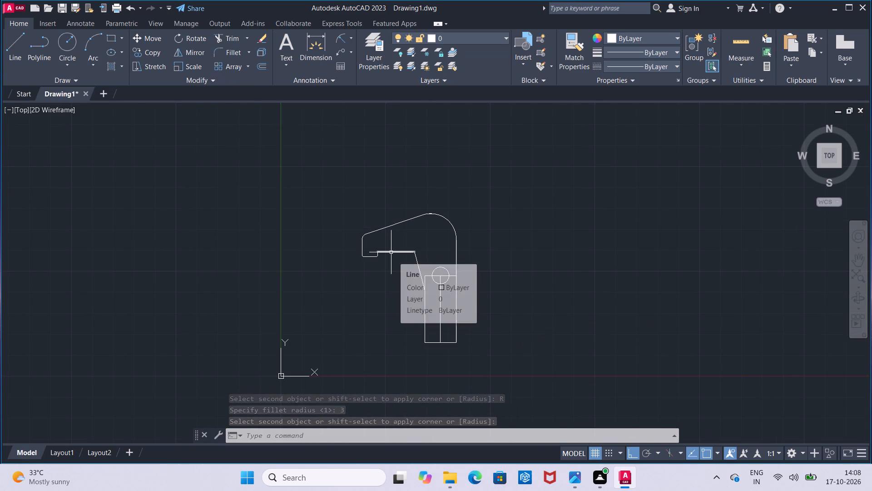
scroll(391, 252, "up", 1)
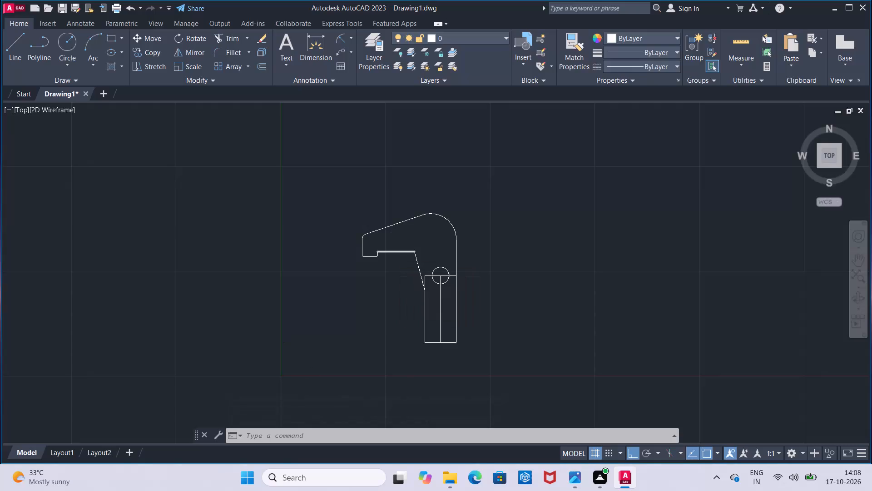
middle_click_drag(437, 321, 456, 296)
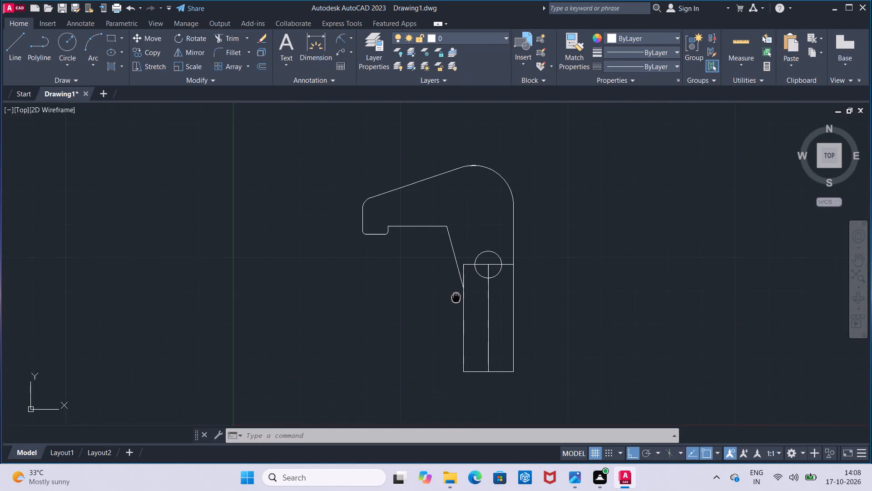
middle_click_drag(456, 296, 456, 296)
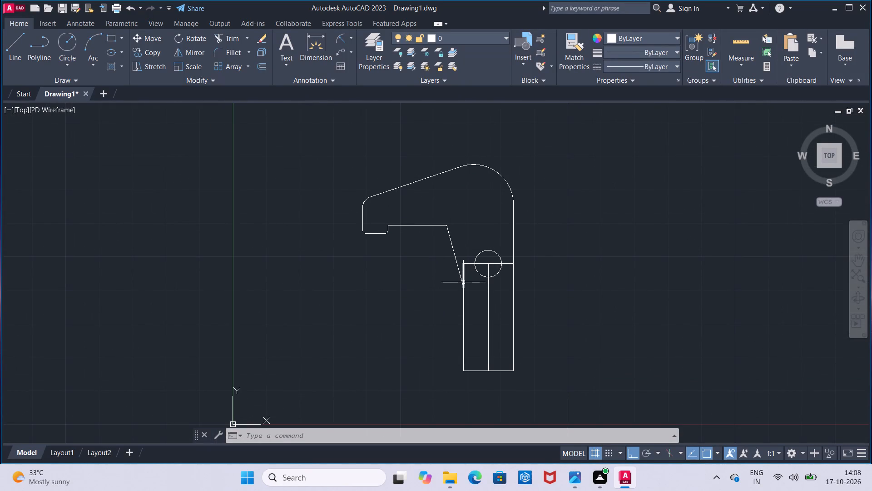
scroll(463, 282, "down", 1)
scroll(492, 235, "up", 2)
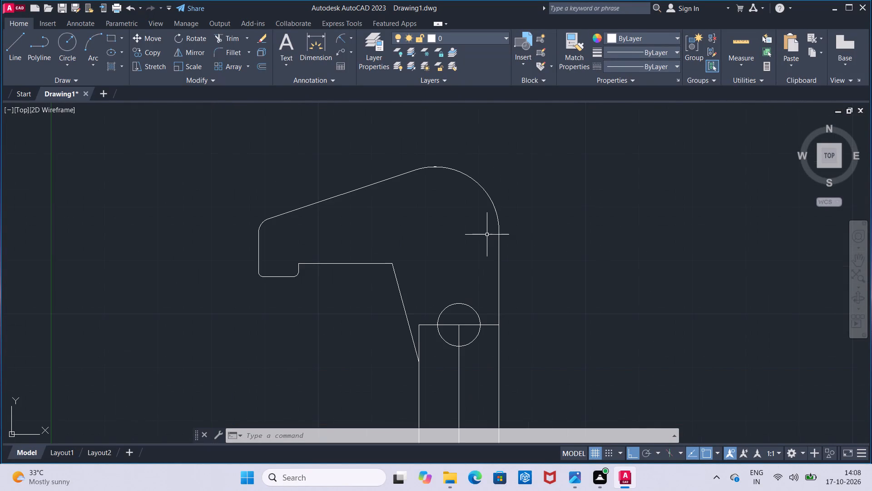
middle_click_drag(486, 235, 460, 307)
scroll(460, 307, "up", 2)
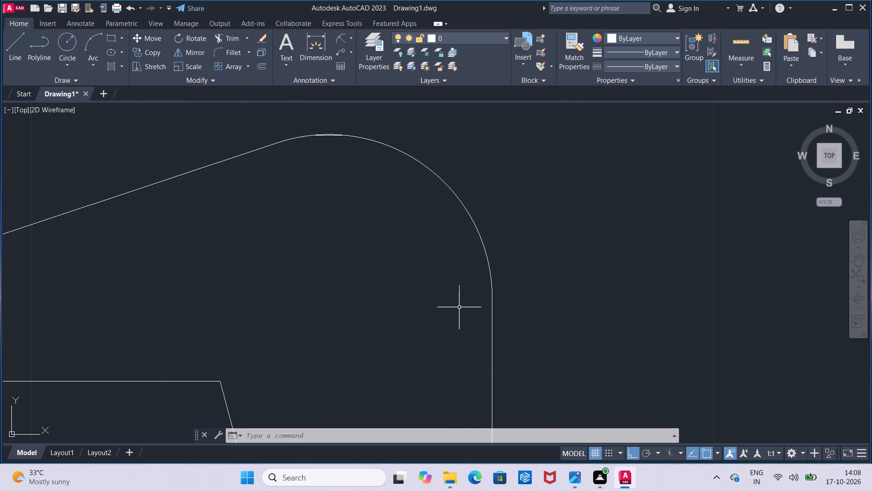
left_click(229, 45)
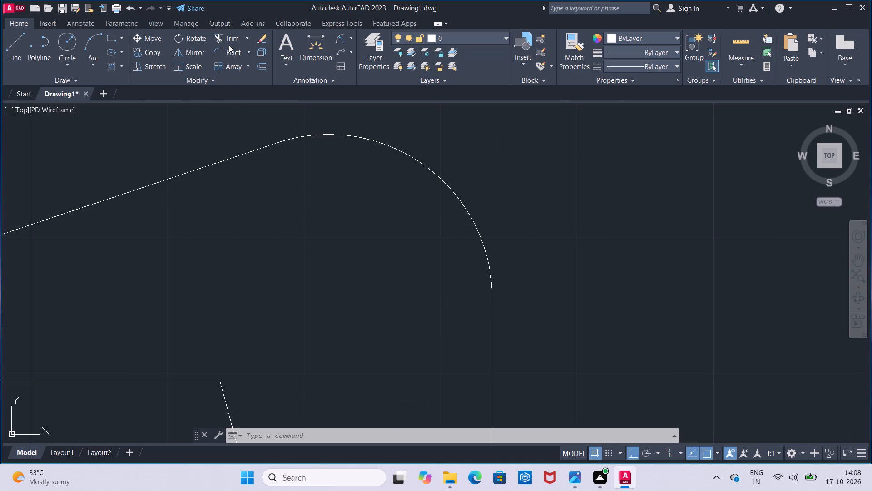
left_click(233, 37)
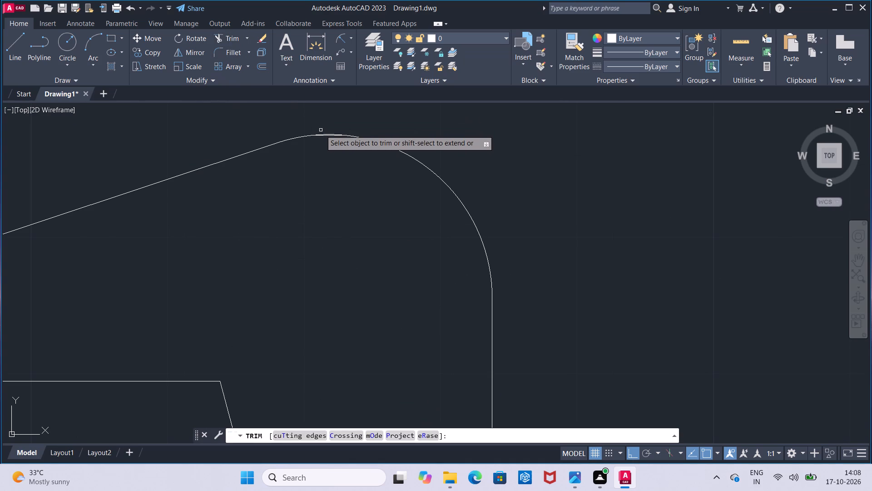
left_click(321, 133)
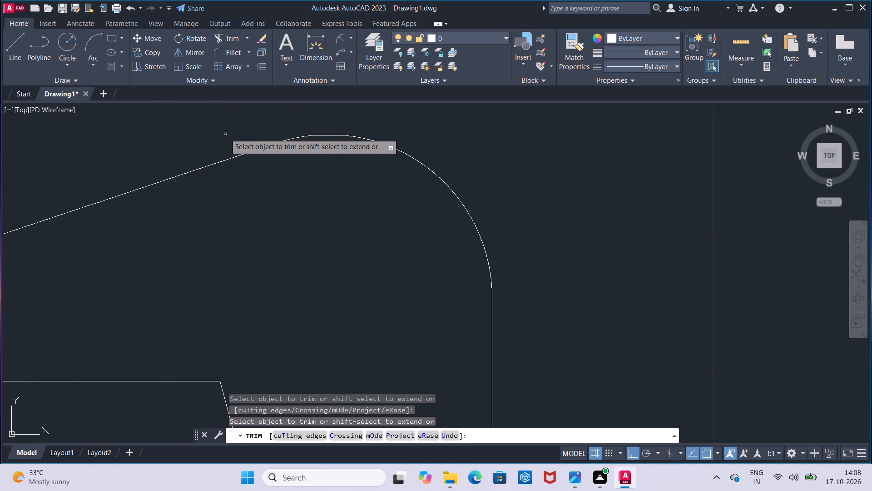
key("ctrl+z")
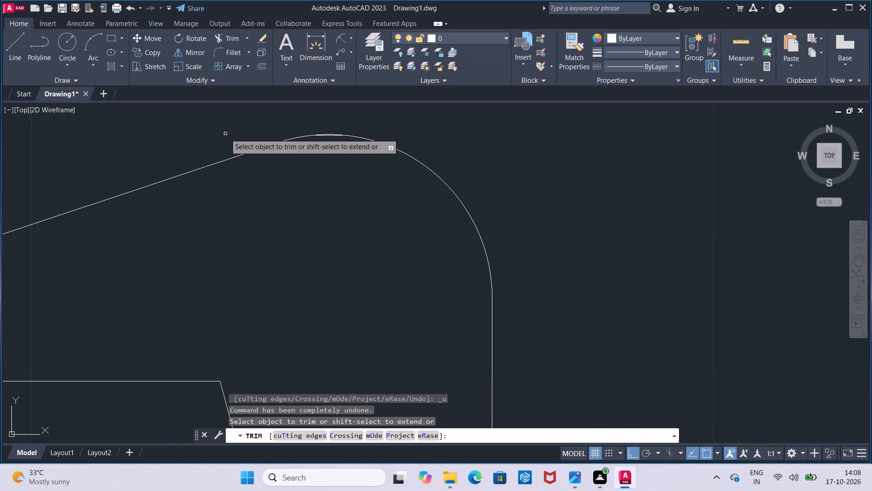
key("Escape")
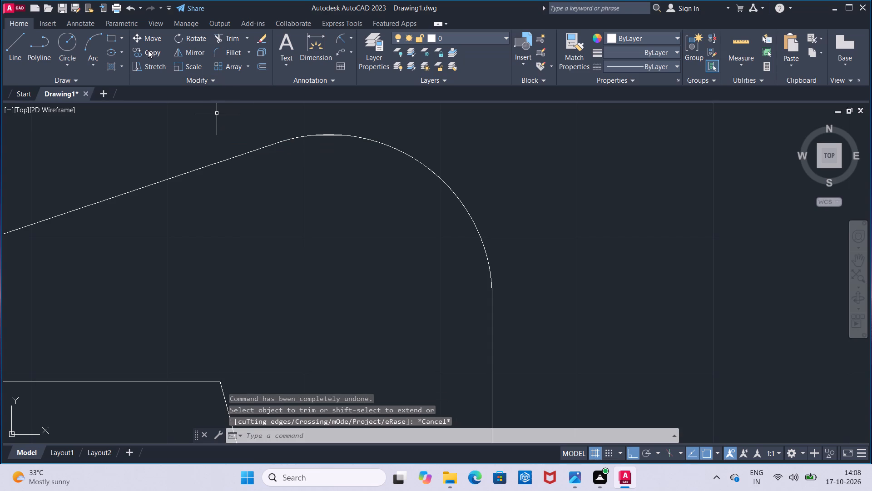
Trim the short leftover piece of the horizontal top line at the crest of the large arc.
left_click(225, 41)
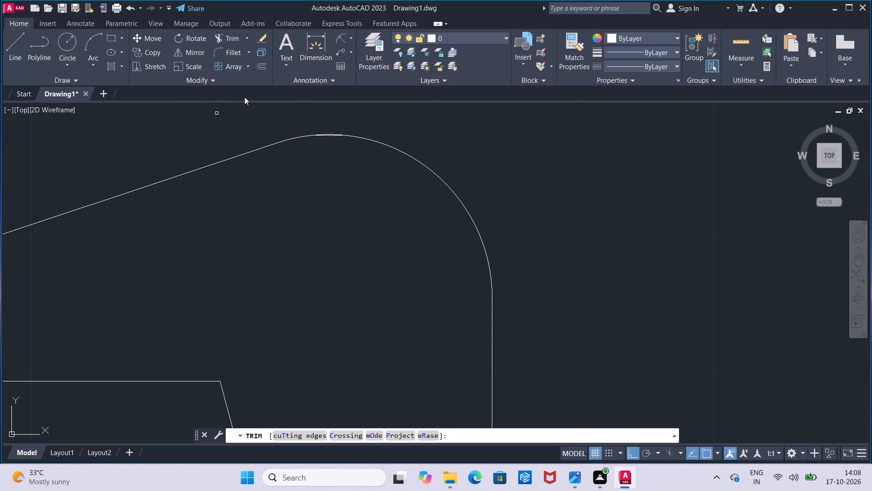
left_click(331, 137)
key("Escape")
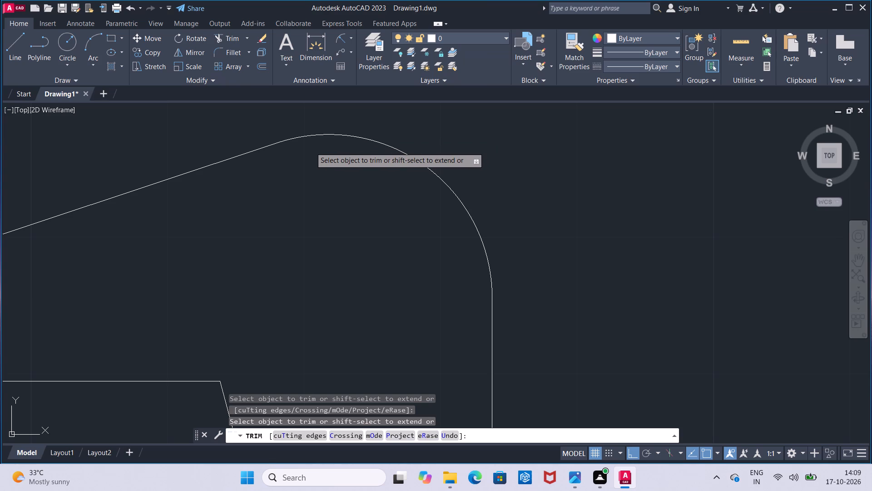
Check the width of the shank along its bottom edge with a linear dimension, without placing it.
scroll(311, 147, "down", 3)
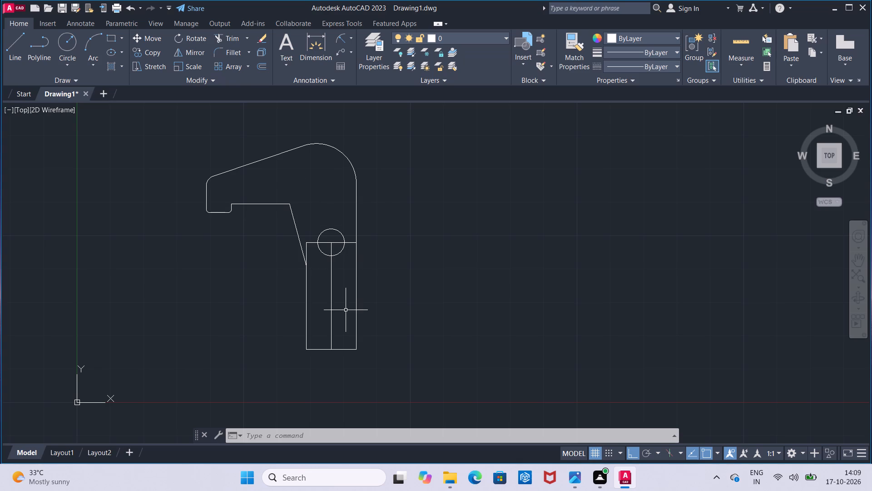
scroll(346, 310, "up", 1)
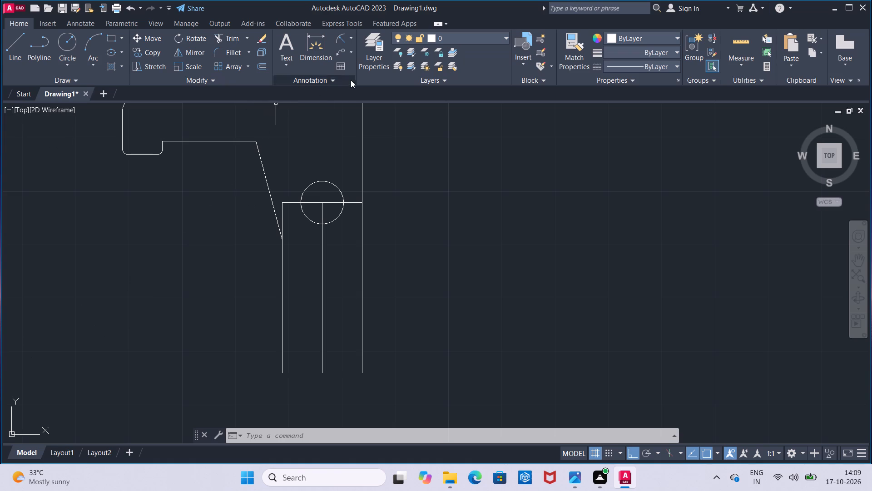
left_click(353, 39)
left_click(348, 60)
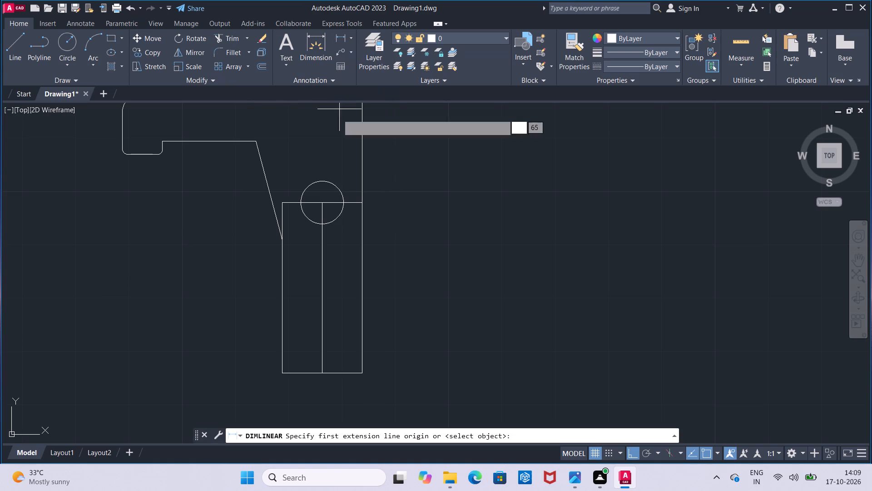
left_click(282, 370)
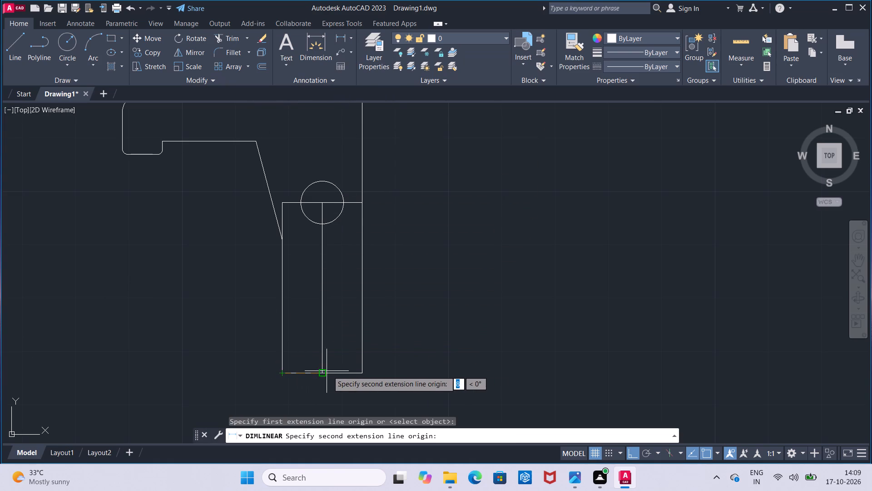
left_click(361, 371)
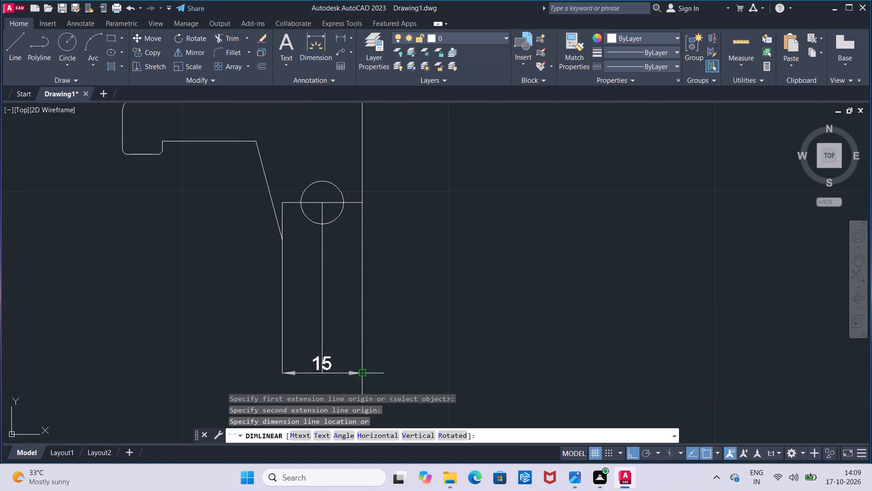
key("Escape")
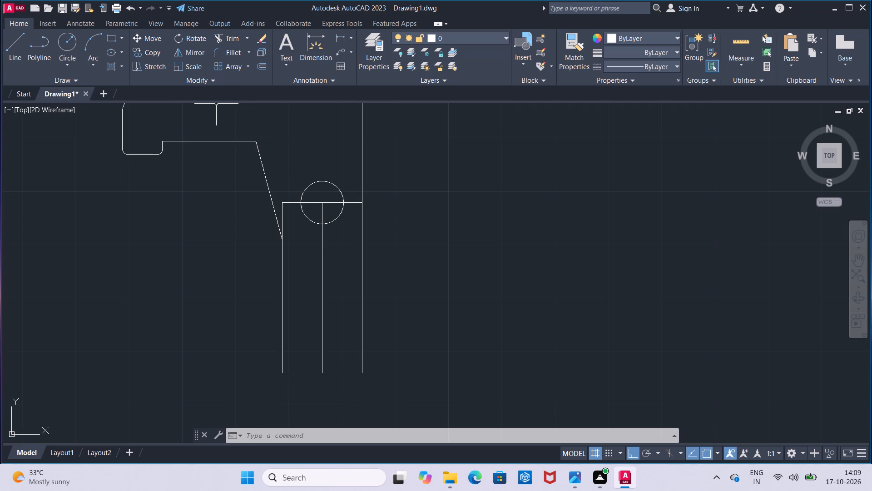
Offset the shank's bottom line 10 mm upward.
left_click(262, 67)
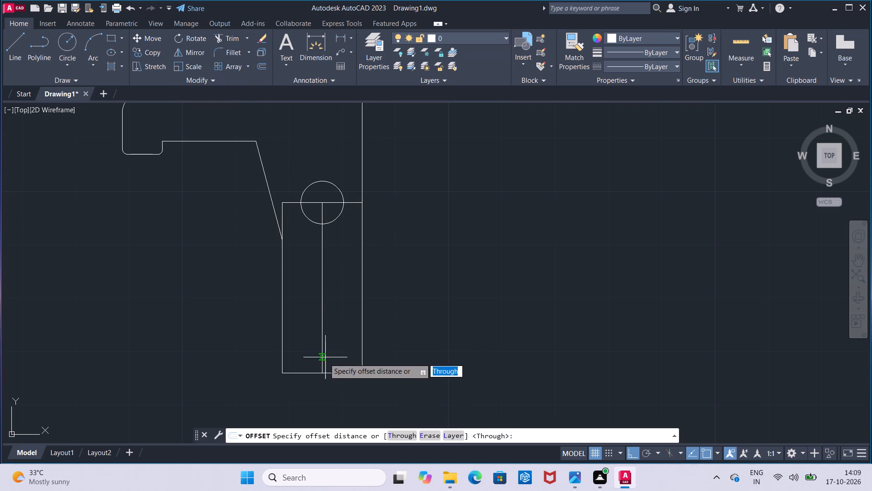
left_click(315, 371)
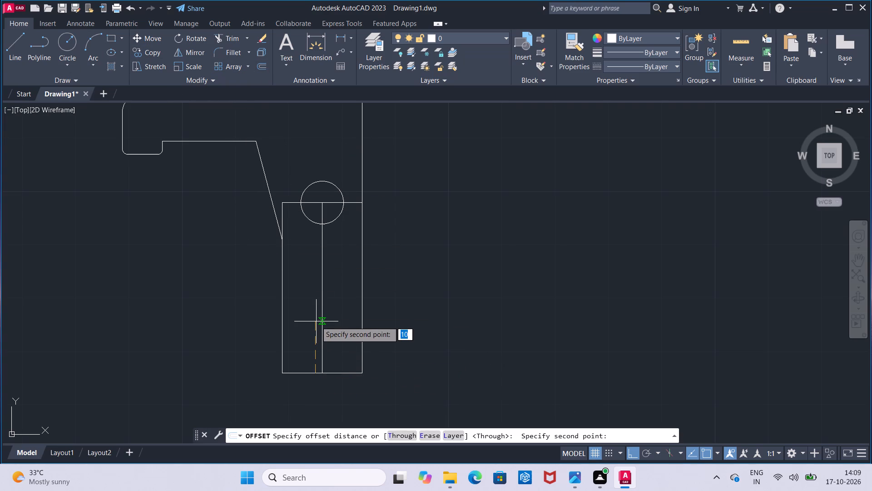
key("1")
key("0")
key("Return")
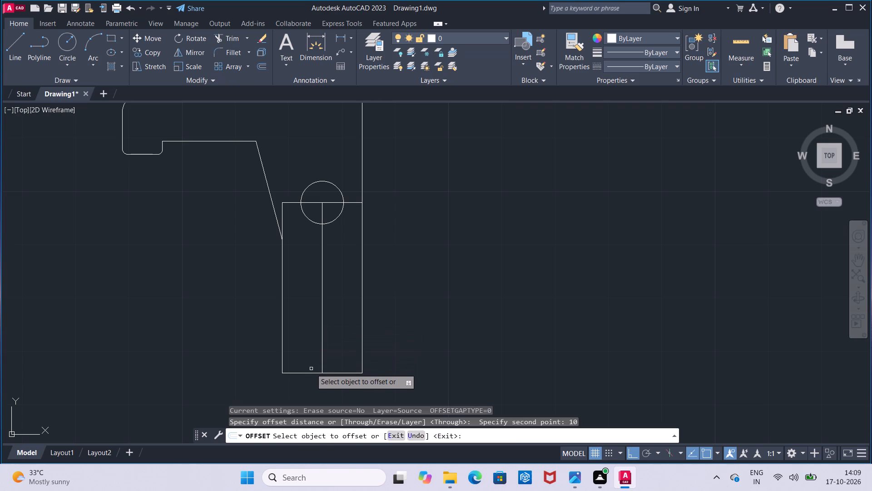
left_click(311, 372)
left_click(311, 359)
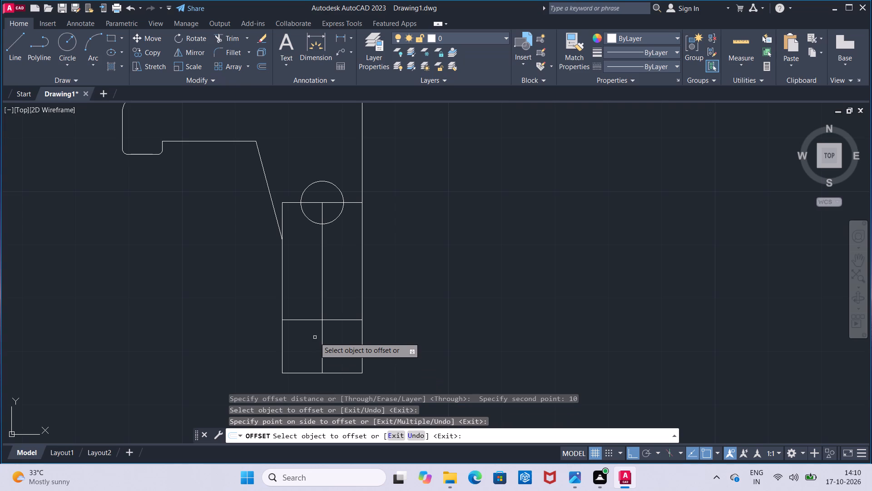
key("Escape")
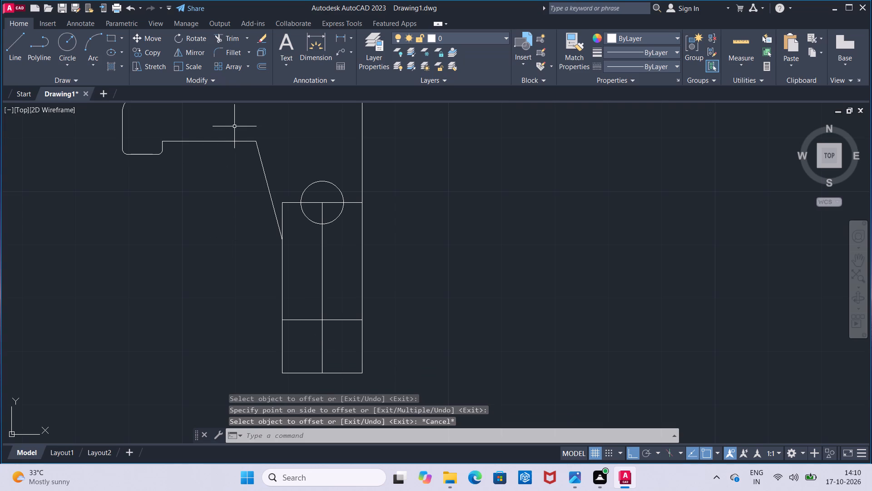
Offset the horizontal line 10 mm above the shank's bottom edge by 4 mm, both upward and downward.
left_click(257, 65)
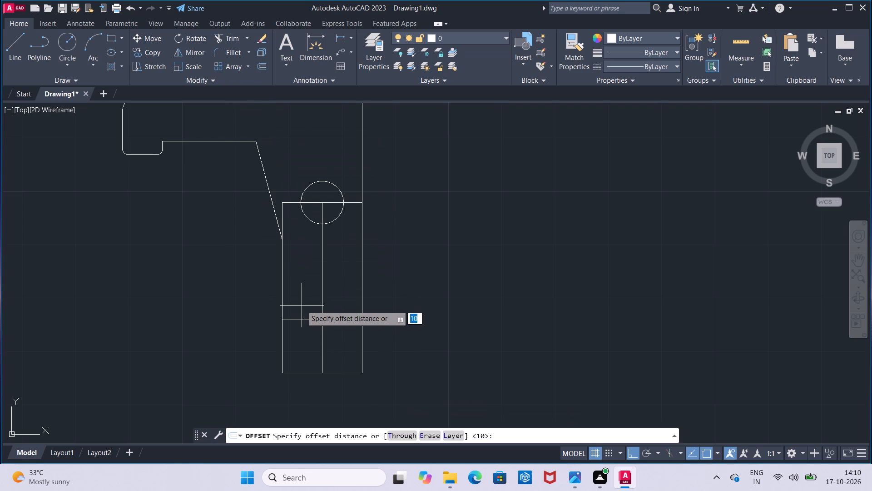
left_click(306, 319)
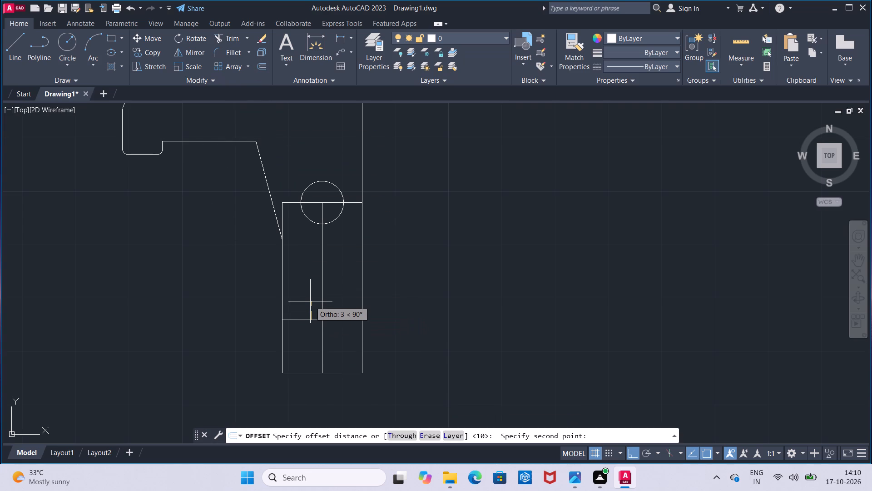
key("4")
key("Return")
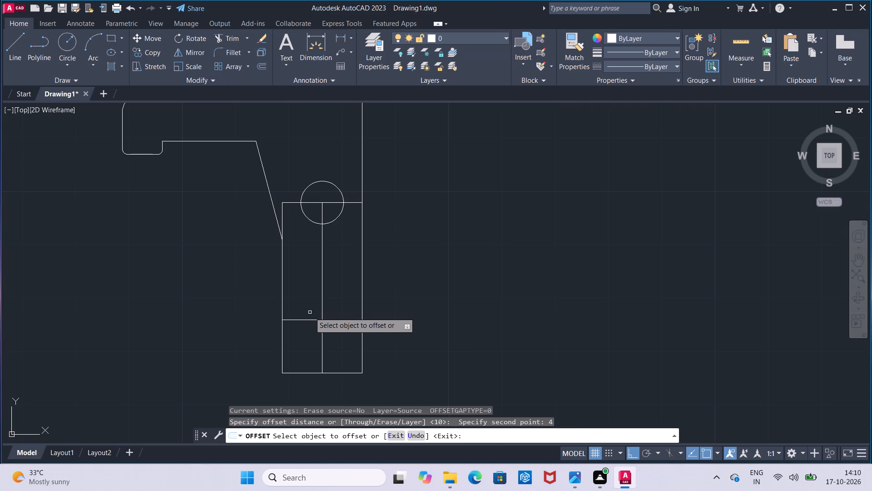
left_click(308, 318)
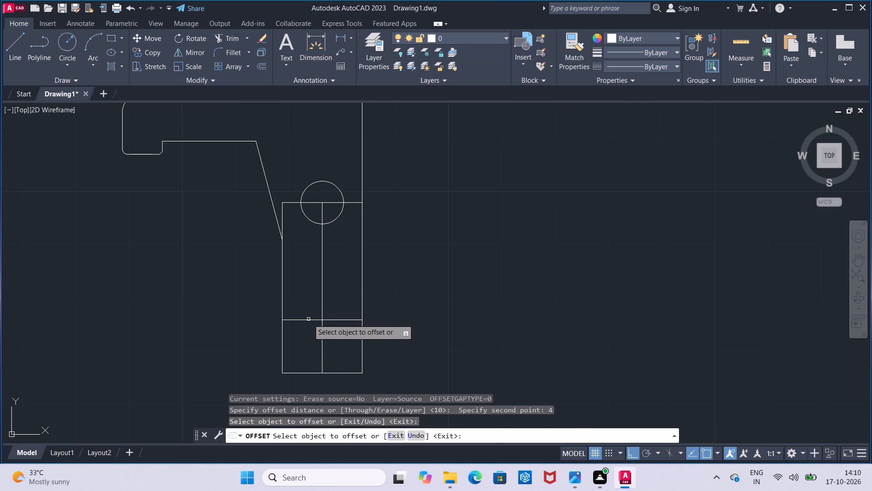
left_click(308, 320)
left_click(308, 313)
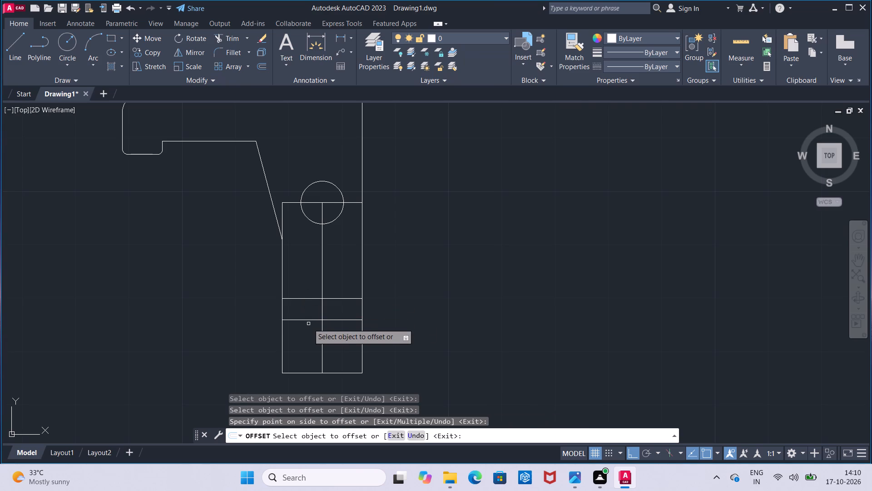
left_click(308, 321)
left_click(306, 336)
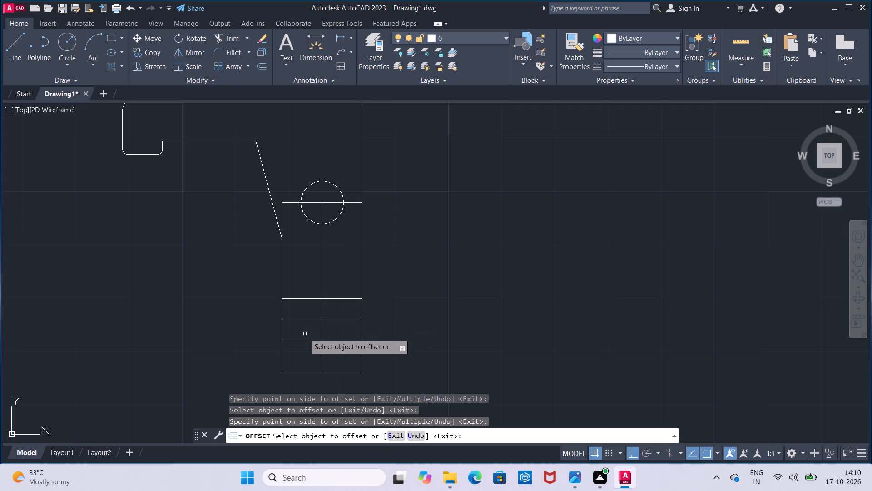
key("grave")
key("Escape")
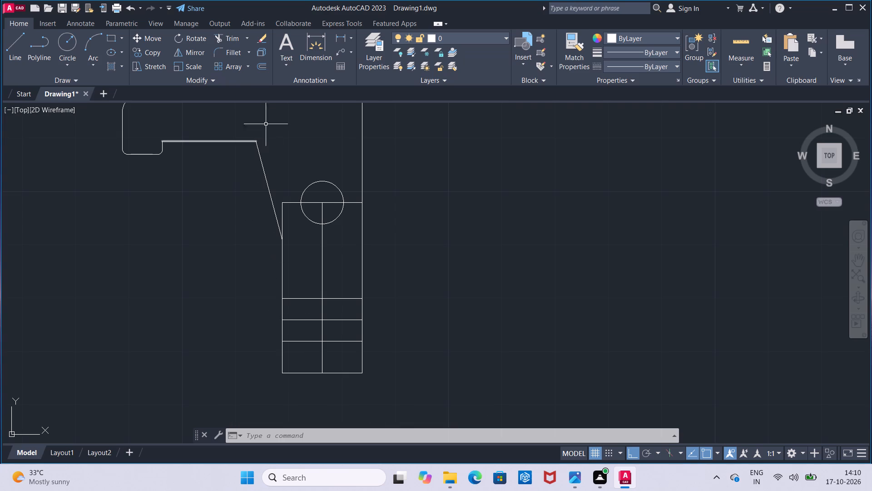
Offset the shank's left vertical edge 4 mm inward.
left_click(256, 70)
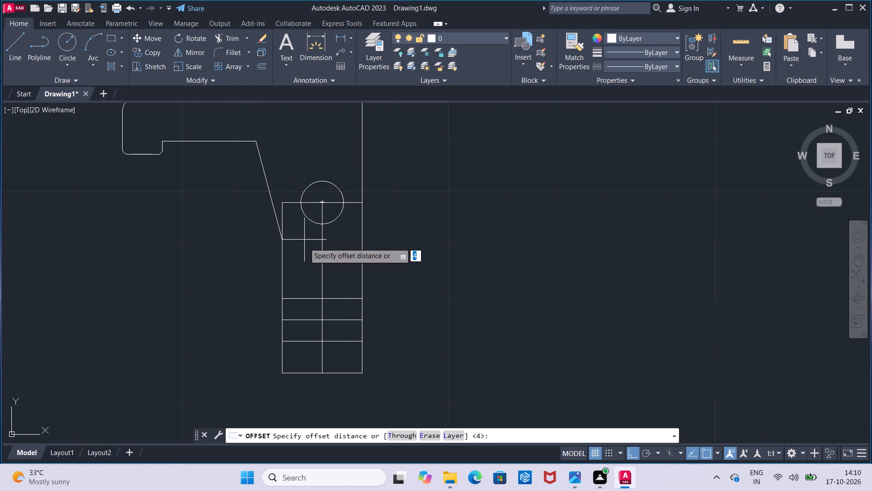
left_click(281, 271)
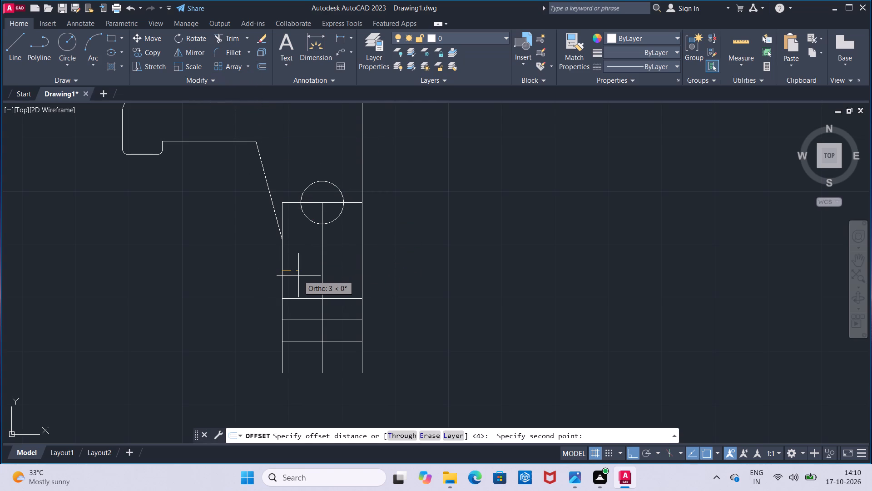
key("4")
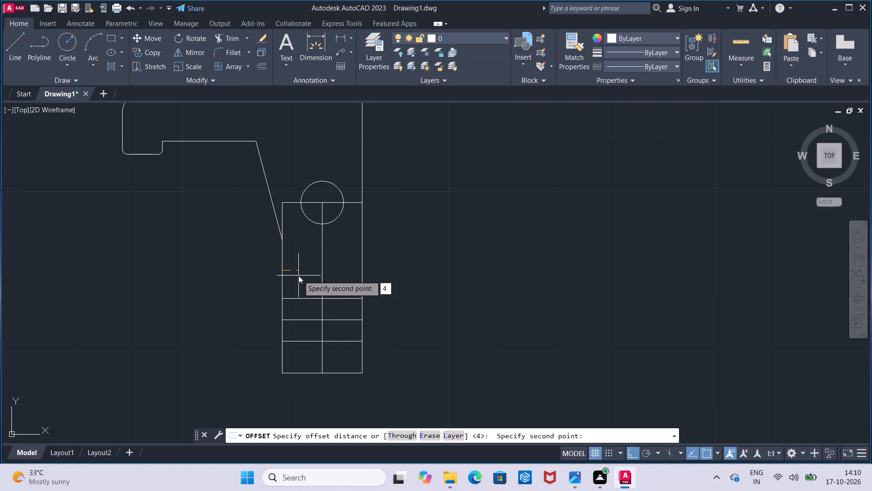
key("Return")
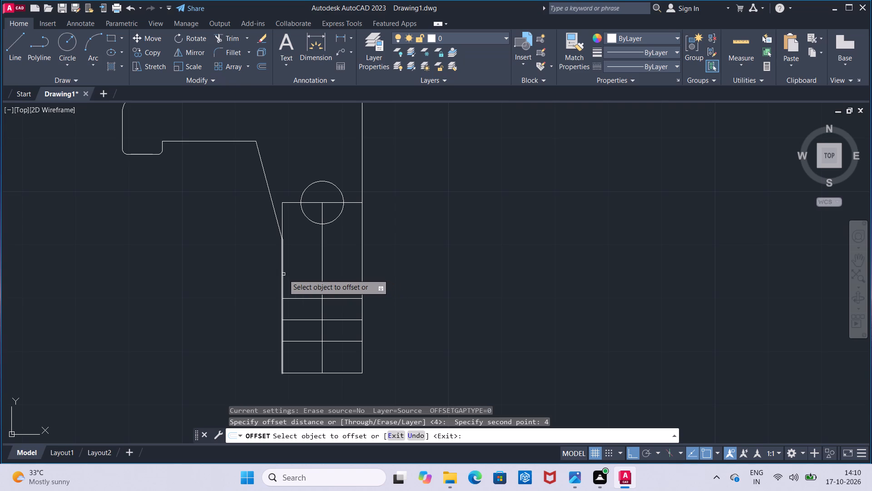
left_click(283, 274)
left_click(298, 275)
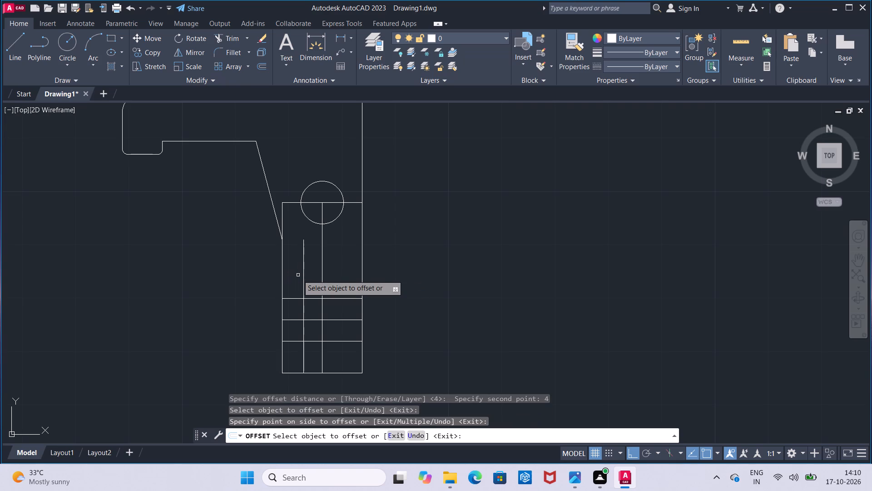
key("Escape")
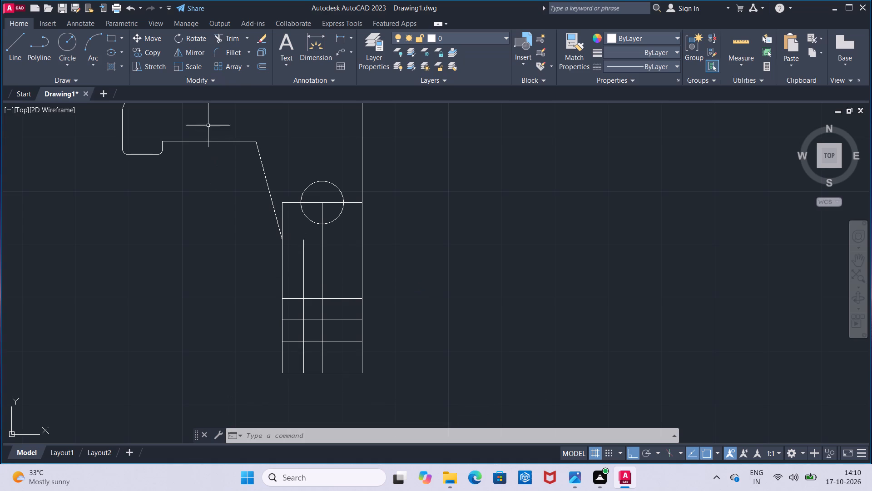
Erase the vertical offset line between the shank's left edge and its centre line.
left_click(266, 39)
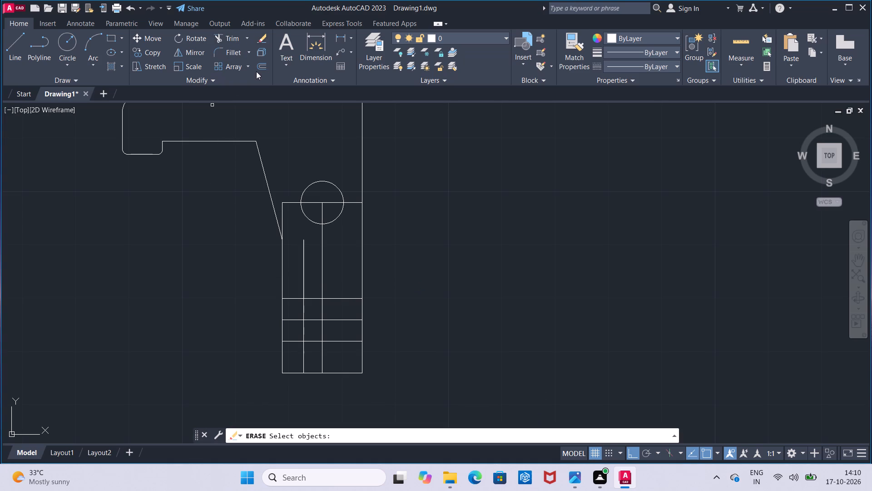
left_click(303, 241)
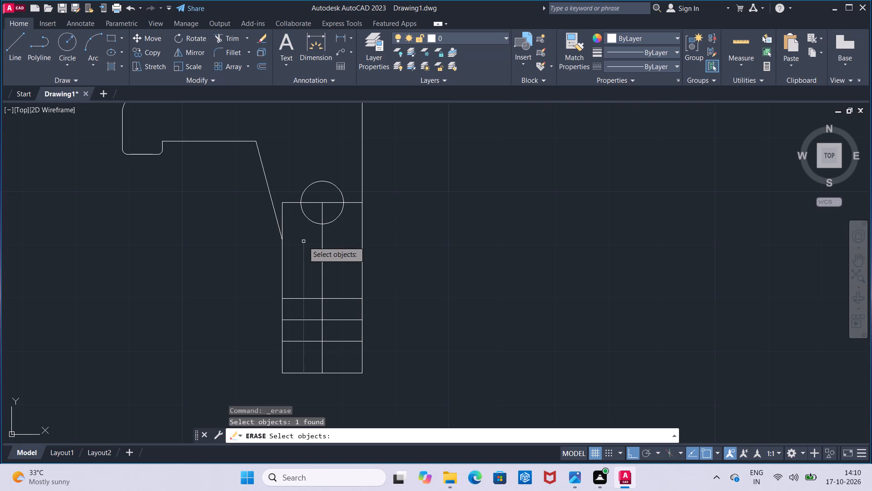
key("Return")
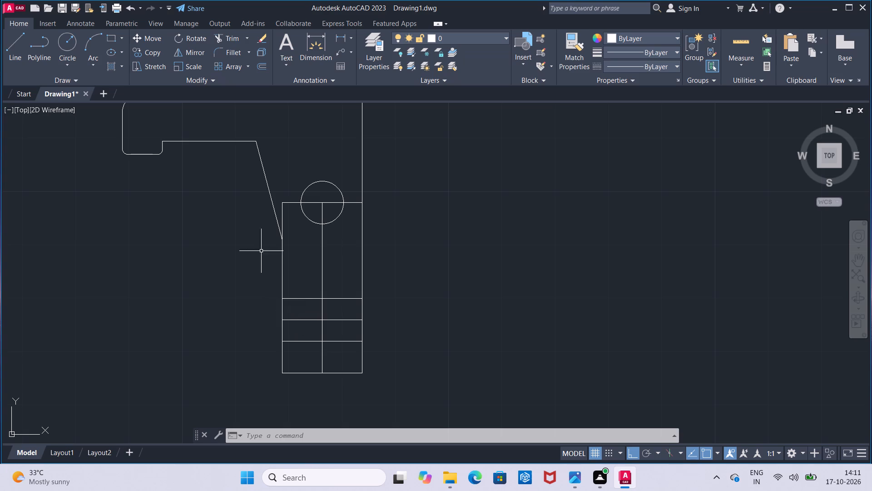
Offset the horizontal line 10 mm above the shank's bottom edge by 8 mm upward.
left_click(261, 70)
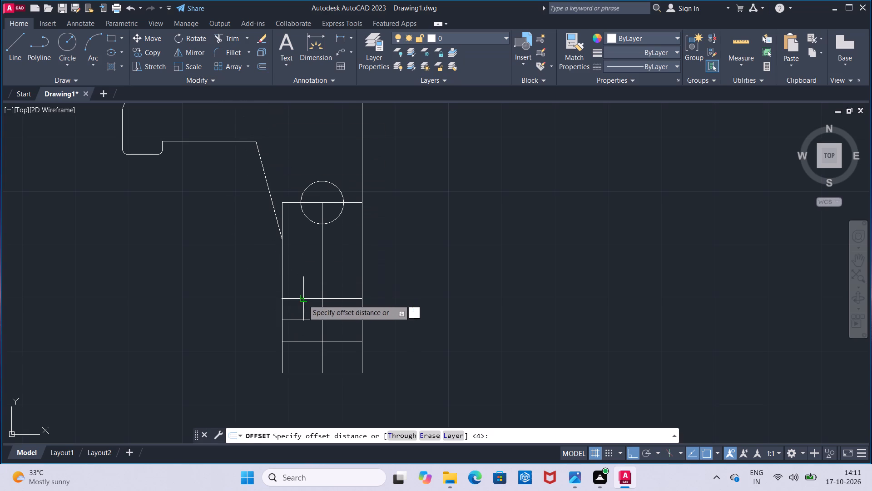
left_click(299, 319)
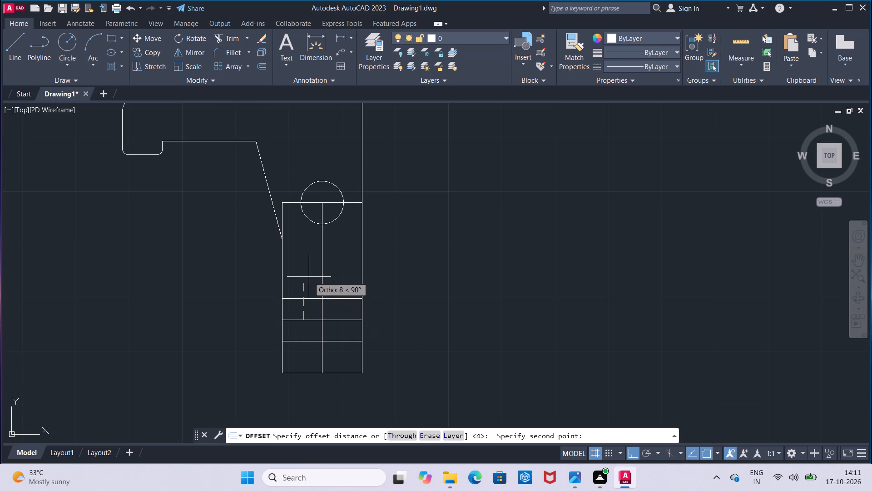
key("8")
key("Return")
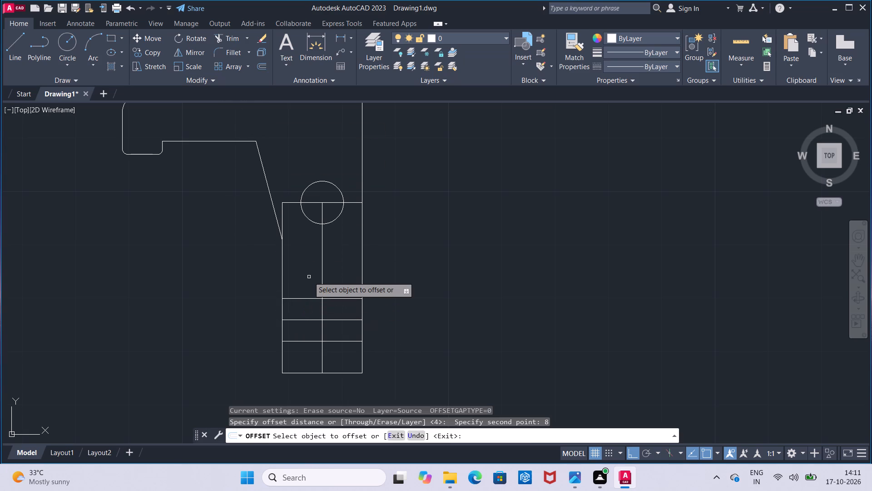
left_click(296, 319)
left_click(299, 312)
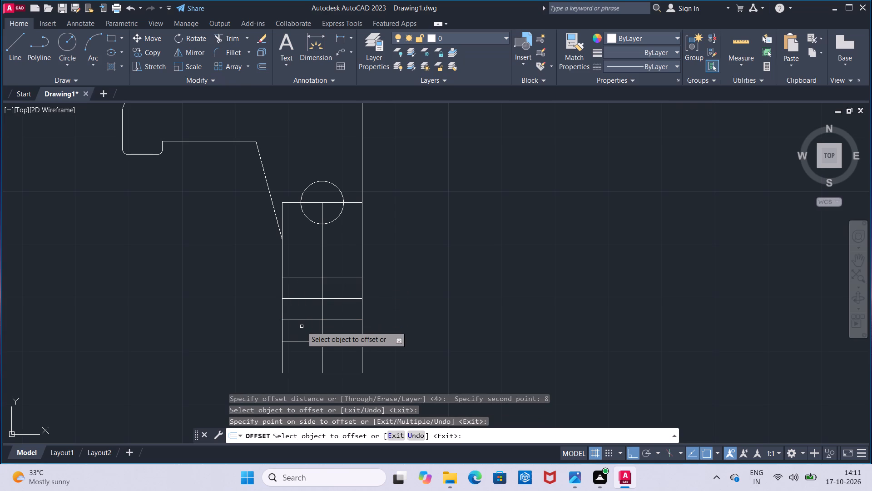
key("Escape")
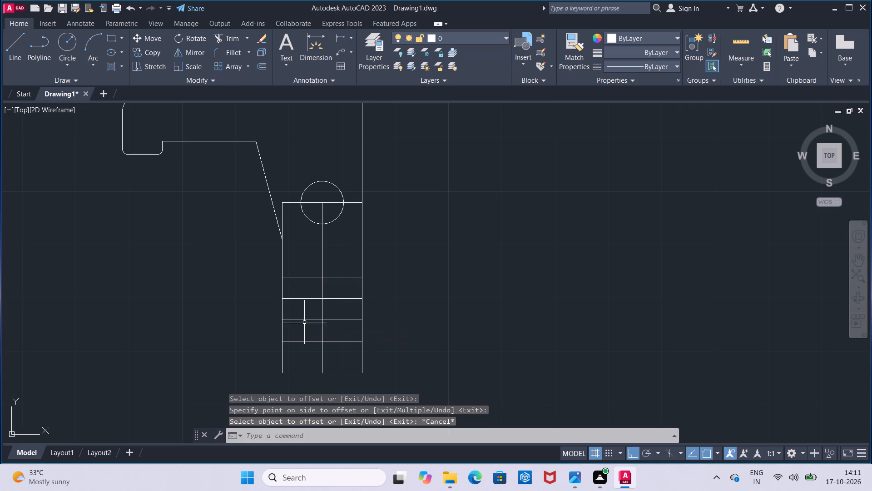
Erase the horizontal offset line 8 mm above the line that lies 10 mm over the shank's bottom edge.
left_click(318, 276)
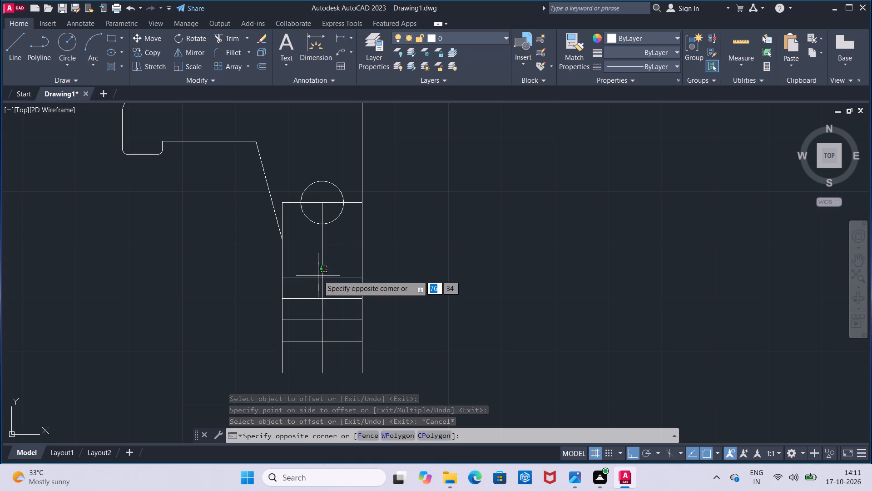
key("Escape")
left_click(312, 276)
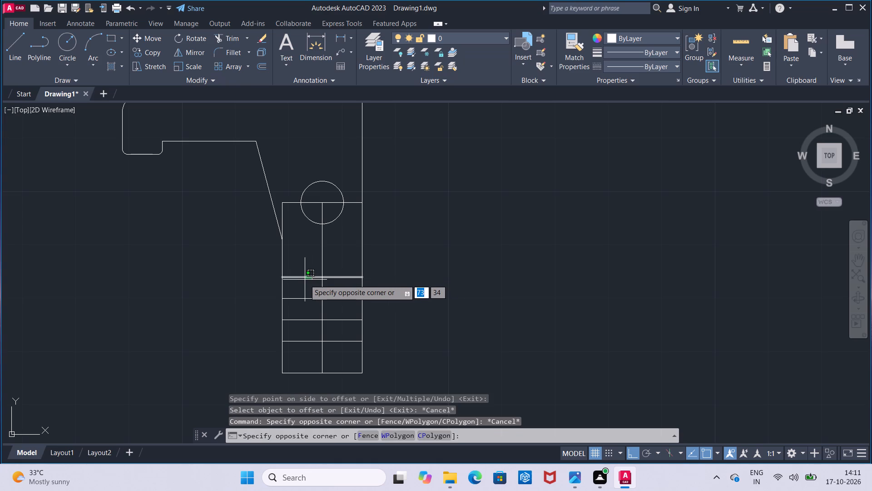
key("Escape")
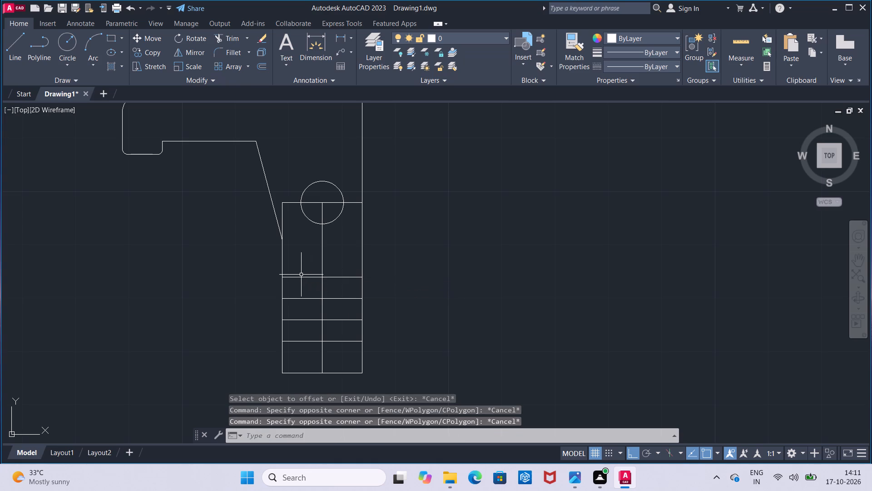
left_click(303, 278)
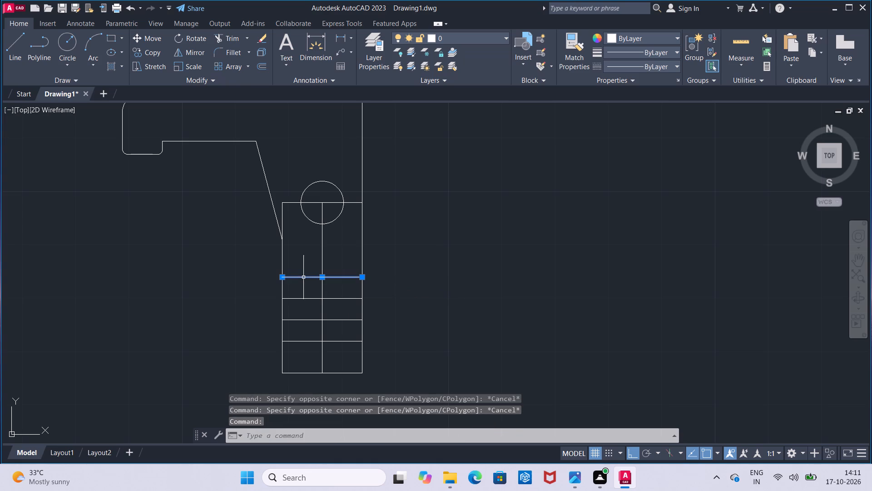
key("Delete")
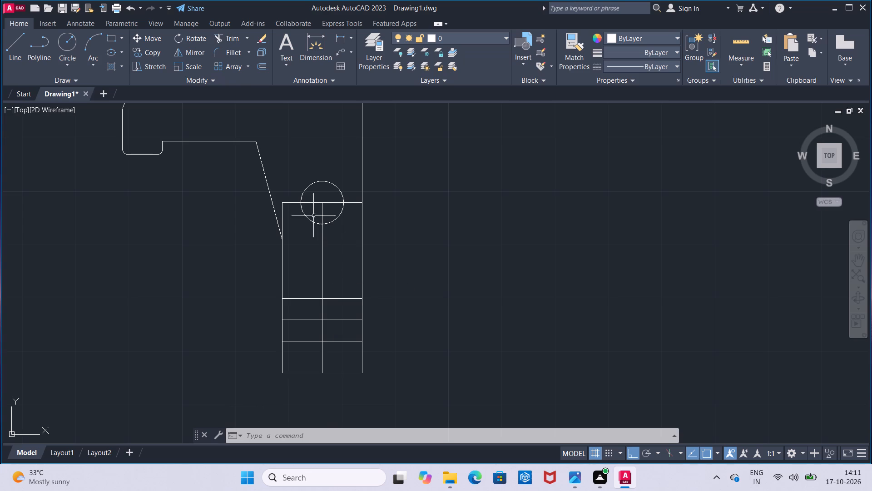
Offset the horizontal line 10 mm above the shank's bottom edge by 6 mm, both upward and downward.
left_click(260, 72)
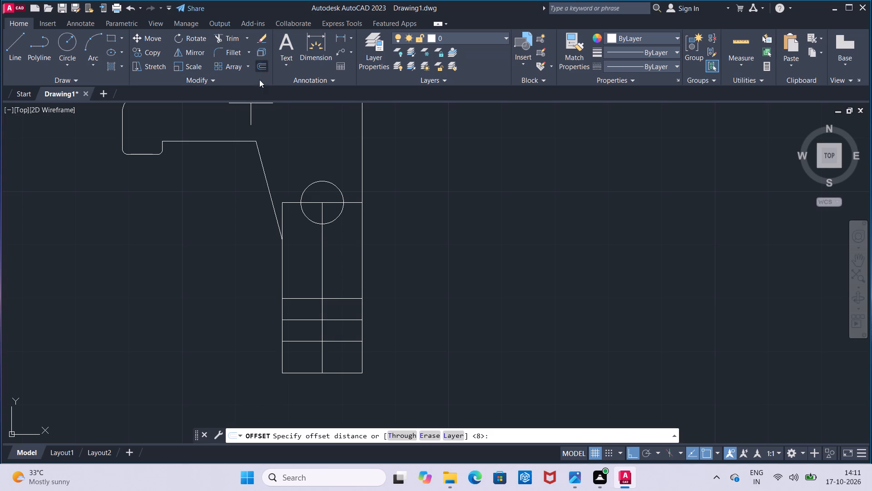
left_click(300, 321)
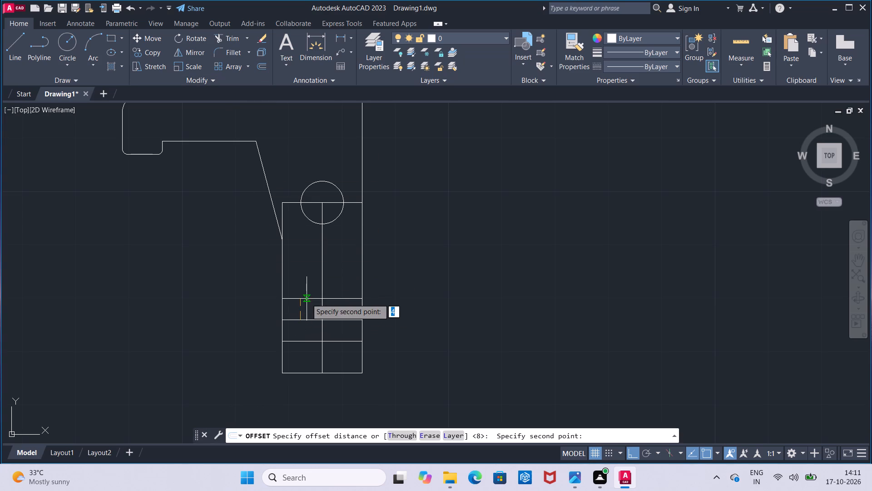
key("6")
key("Return")
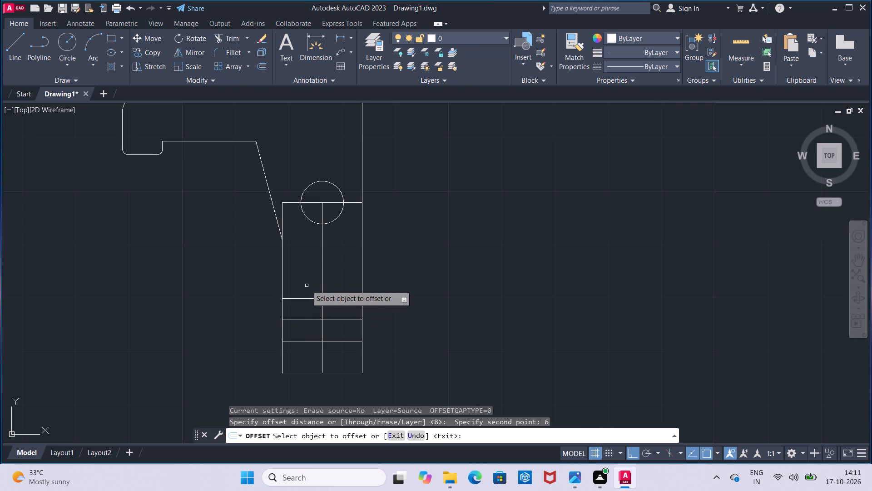
left_click(292, 318)
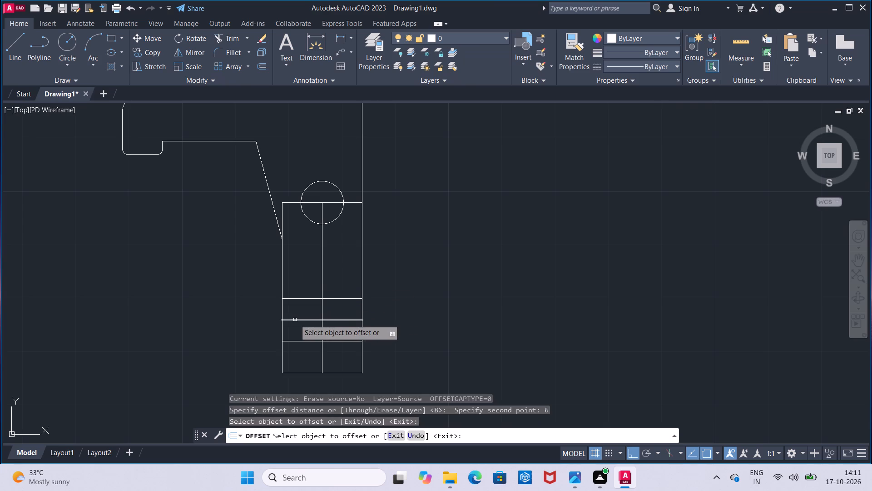
left_click(295, 320)
left_click(297, 304)
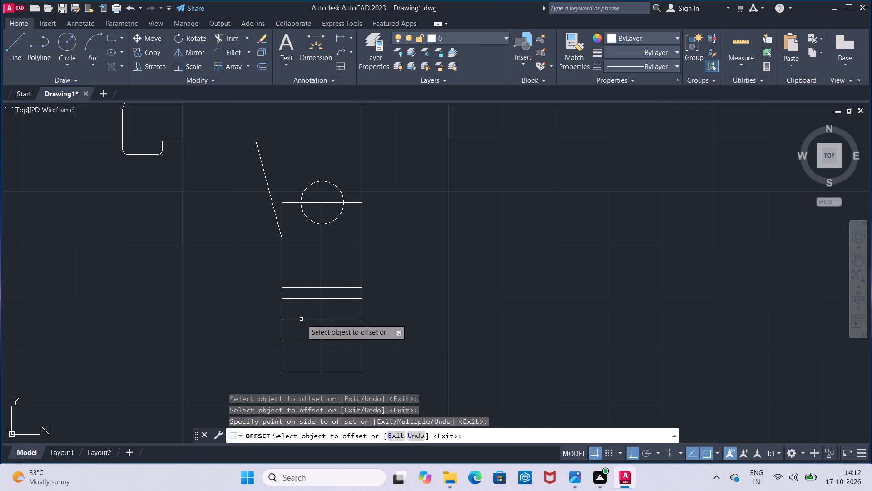
left_click(302, 319)
left_click(297, 335)
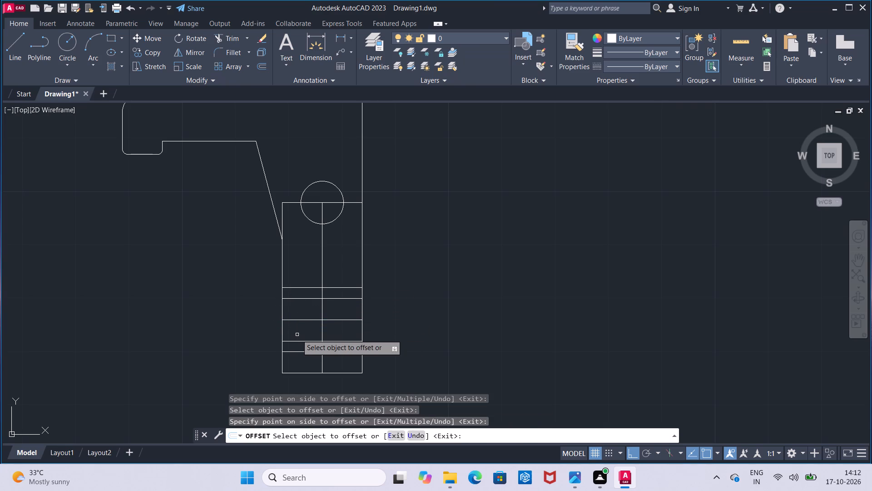
key("Escape")
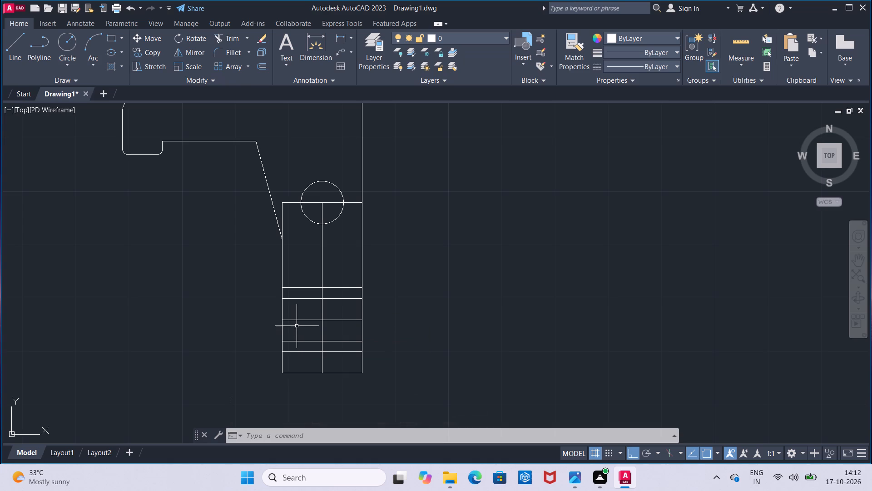
Offset the shank's left vertical edge 4 mm inward.
left_click(9, 48)
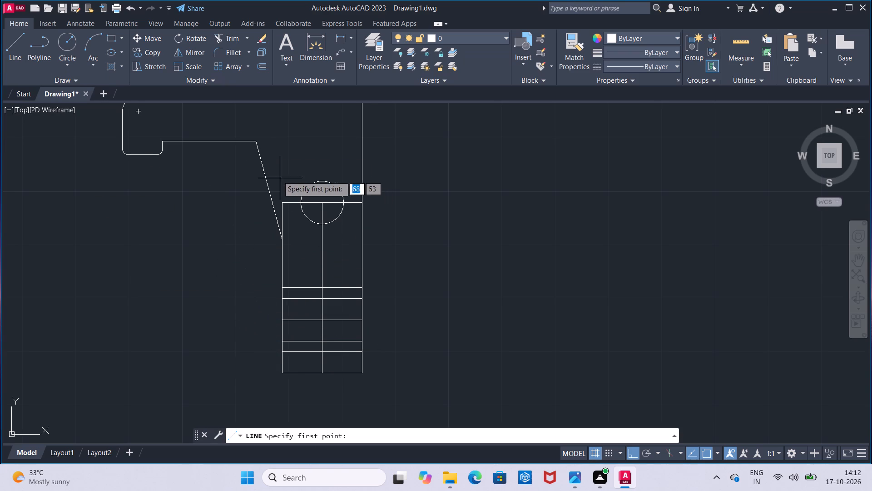
left_click(264, 66)
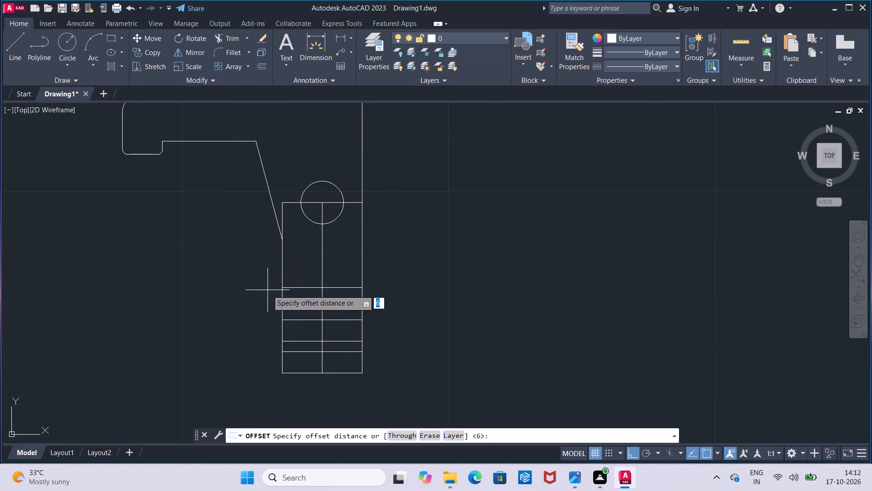
left_click(282, 321)
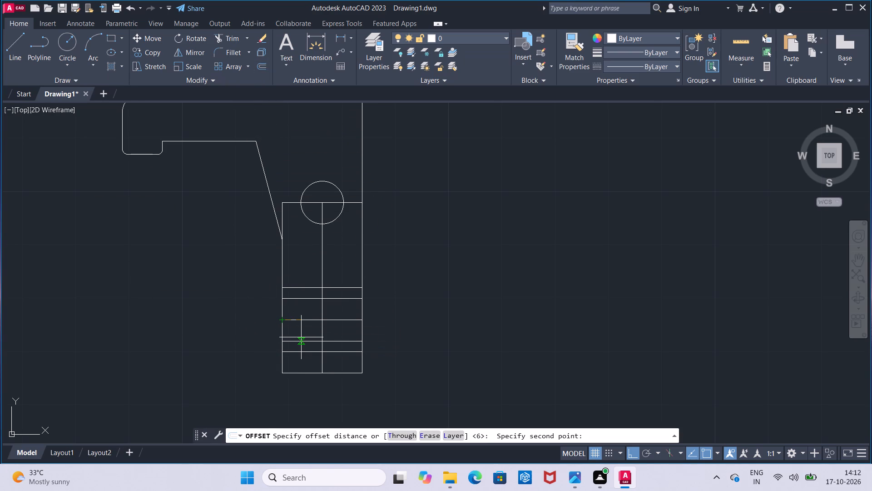
key("4")
key("Return")
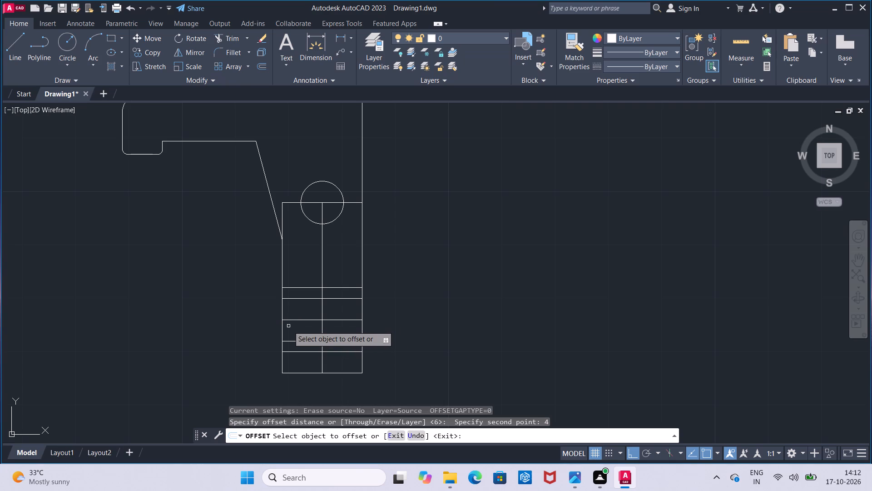
left_click(283, 326)
left_click(292, 326)
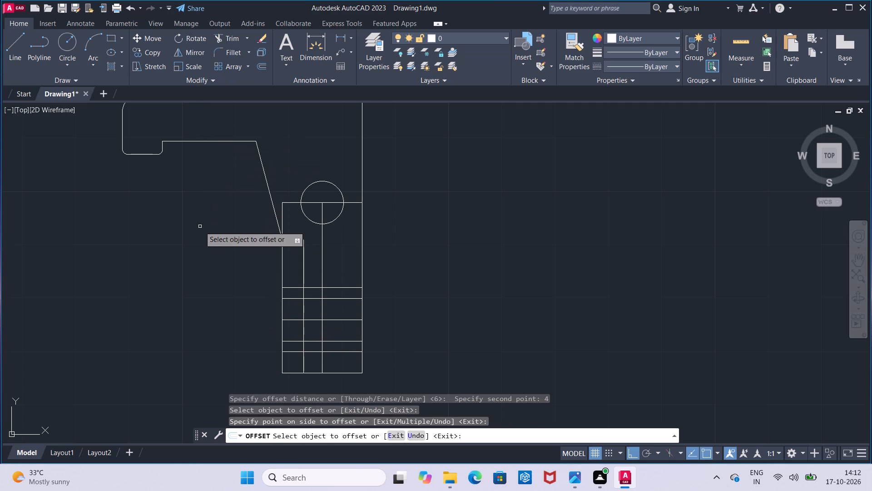
key("Escape")
Trim the 4 mm vertical offset and the two 6 mm horizontal offsets to a rectangular counterbore outline on the shank's left edge.
left_click(238, 39)
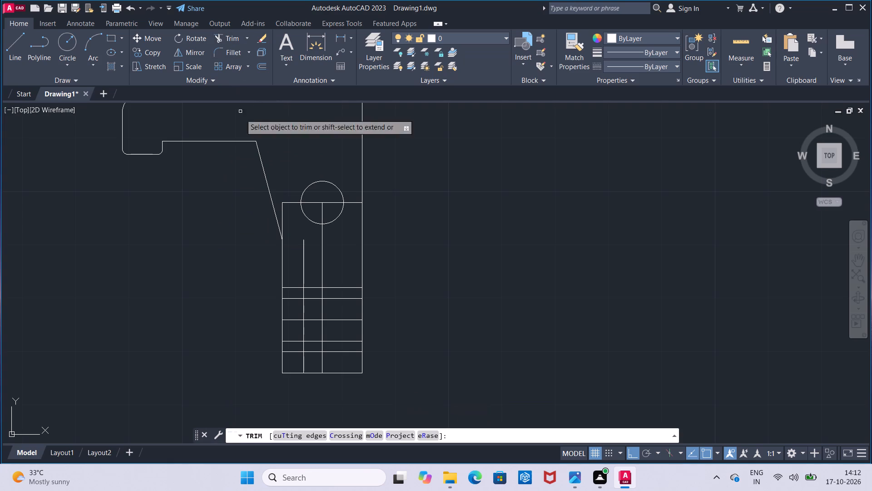
left_click(303, 260)
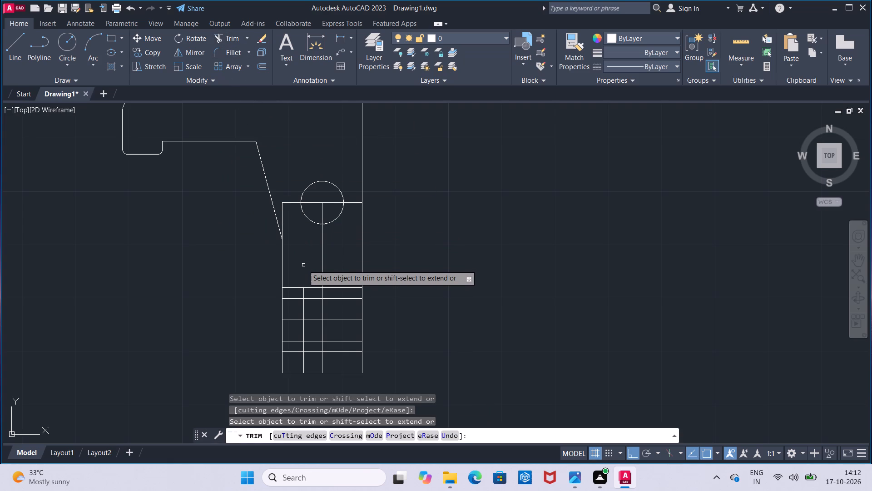
left_click(314, 288)
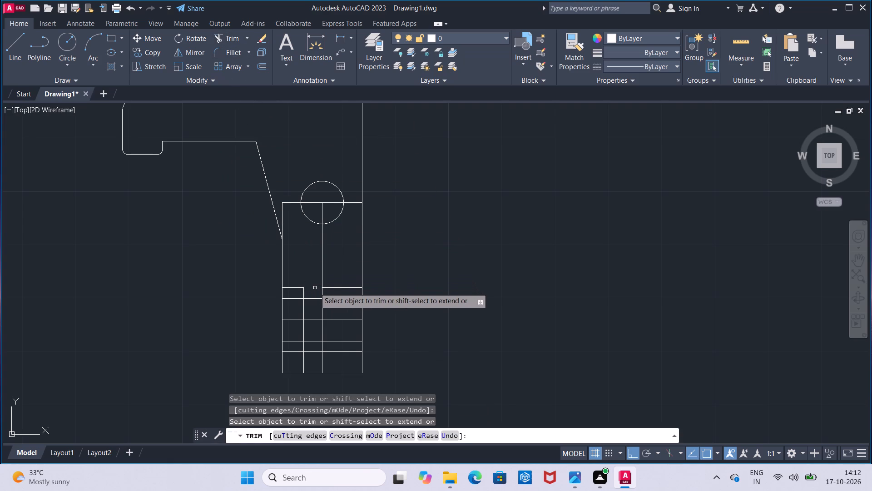
left_click(340, 289)
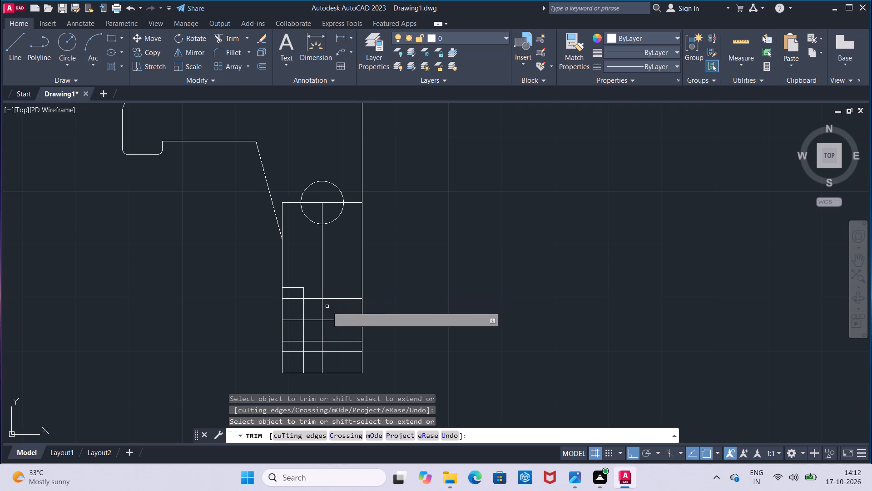
left_click(302, 361)
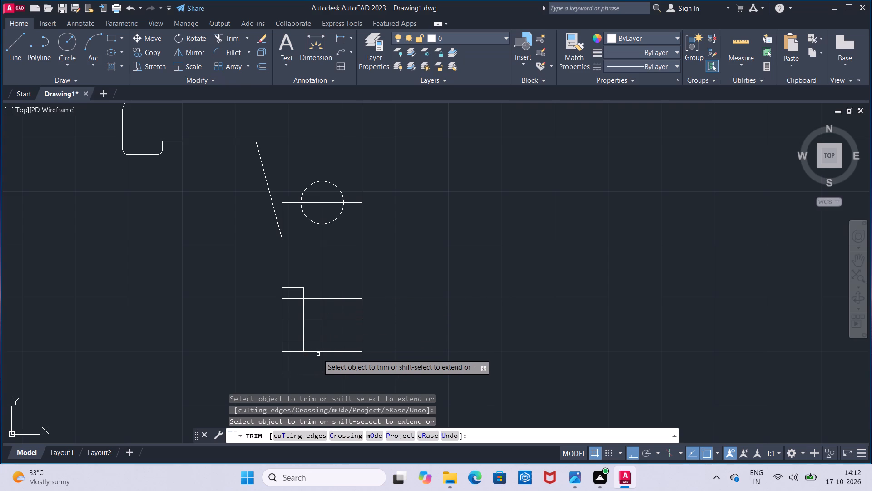
left_click(318, 351)
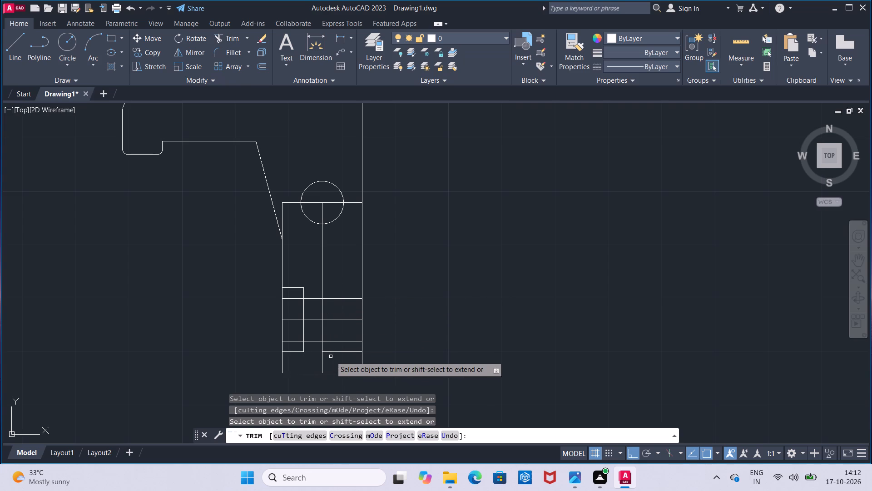
left_click(333, 354)
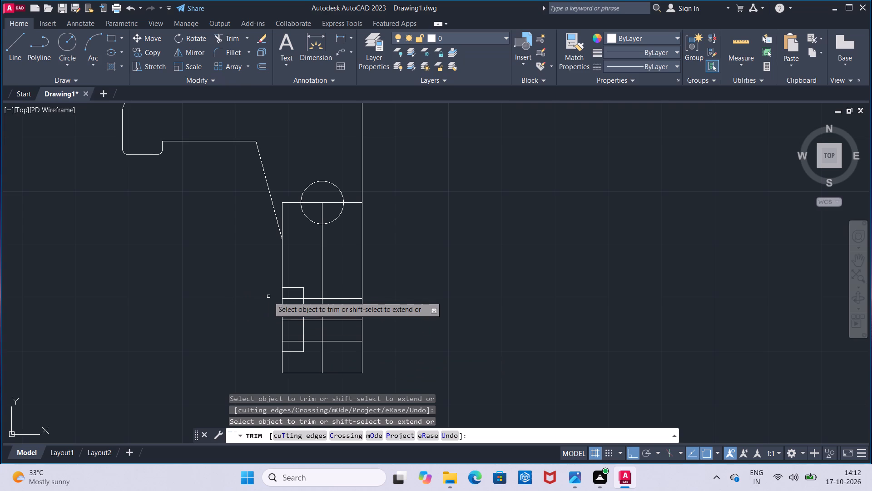
Trim the two 4 mm horizontal offset lines inside the rectangular counterbore outline at the shank's left edge.
left_click(288, 301)
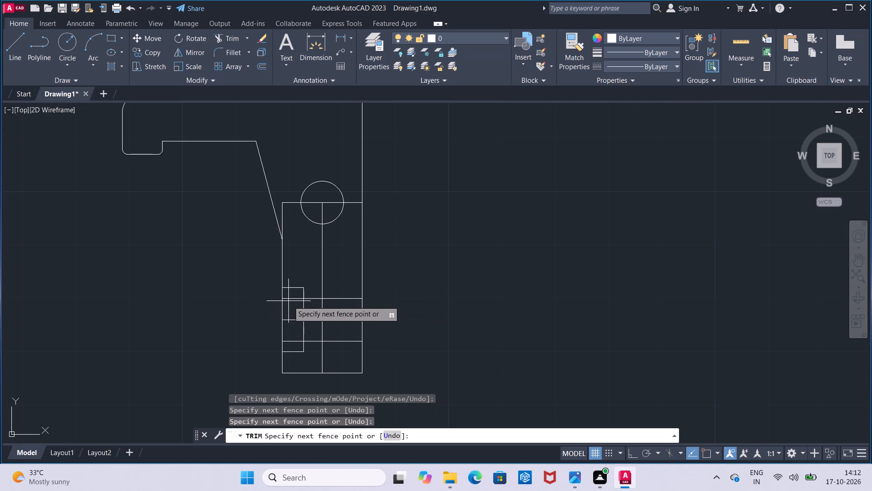
left_click(290, 296)
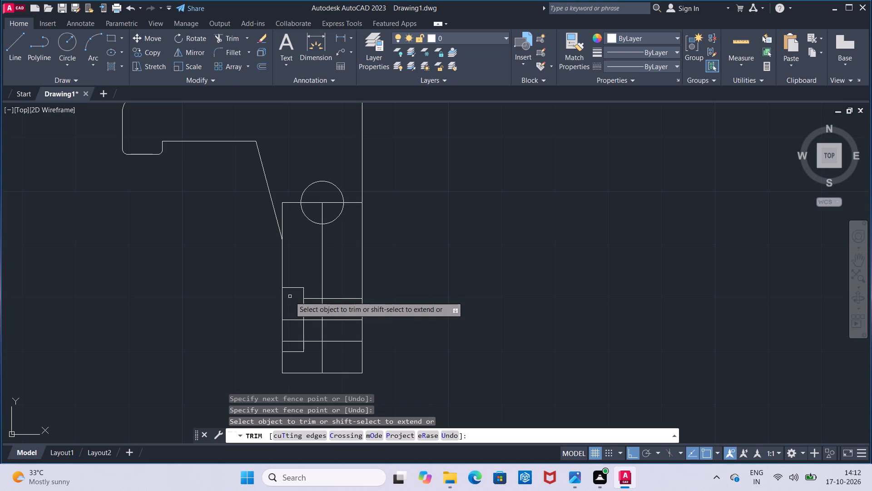
left_click(292, 342)
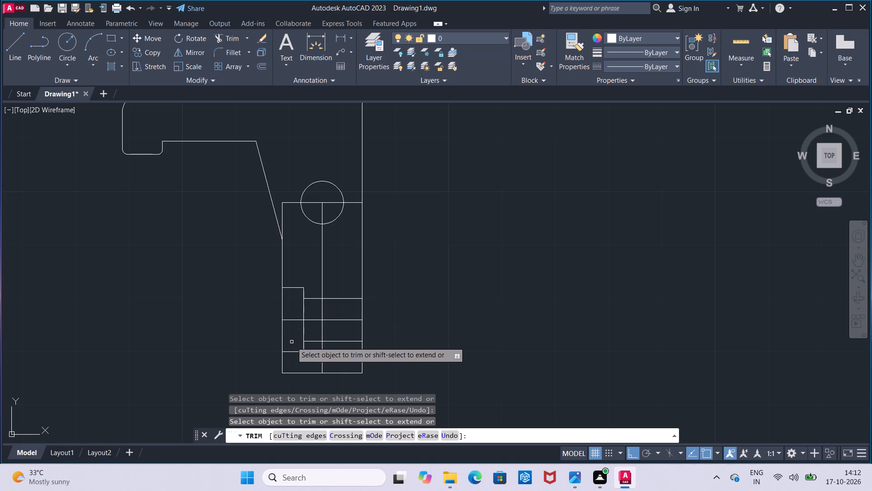
key("Escape")
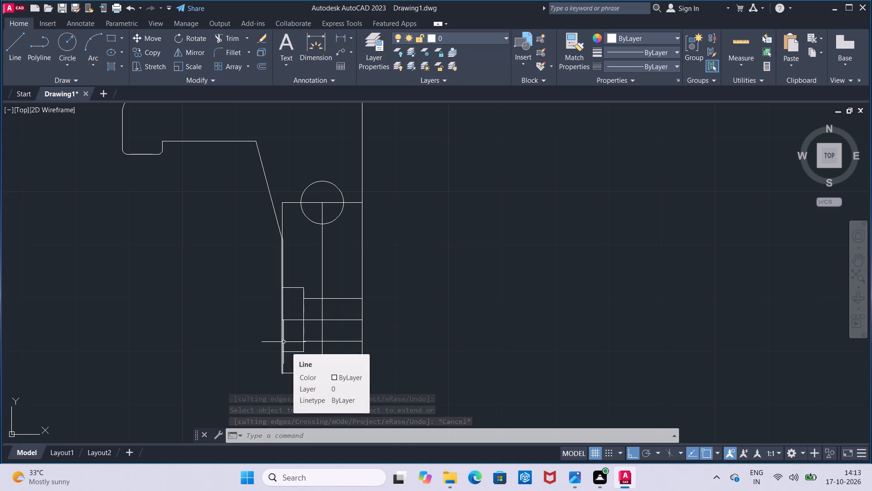
Draw a horizontal line extending outward to the right from the shank's bottom-right corner.
scroll(305, 300, "down", 2)
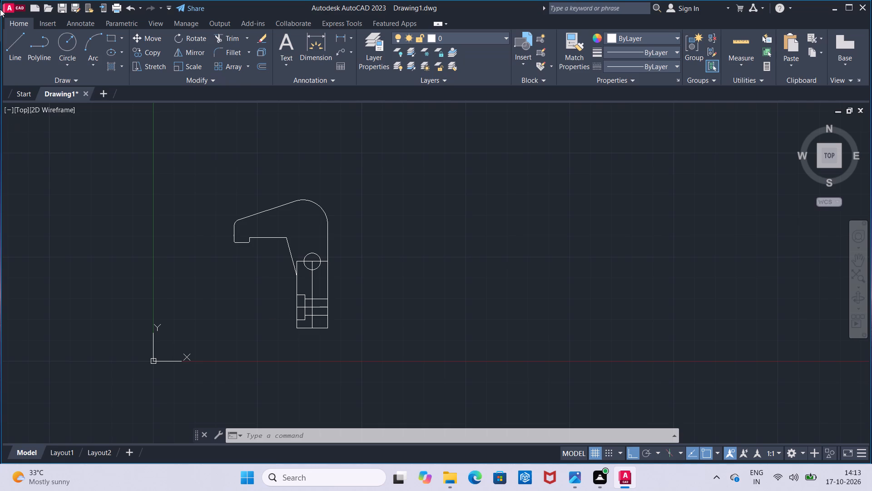
left_click(15, 42)
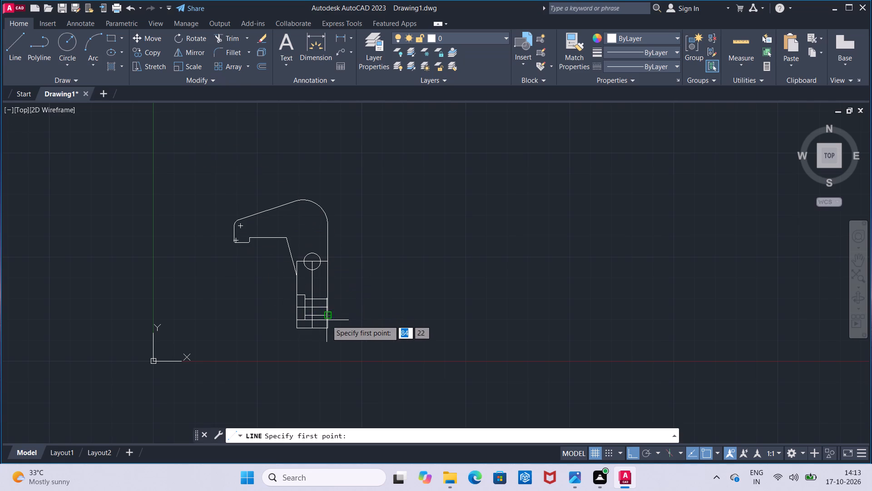
left_click(326, 328)
left_click(371, 333)
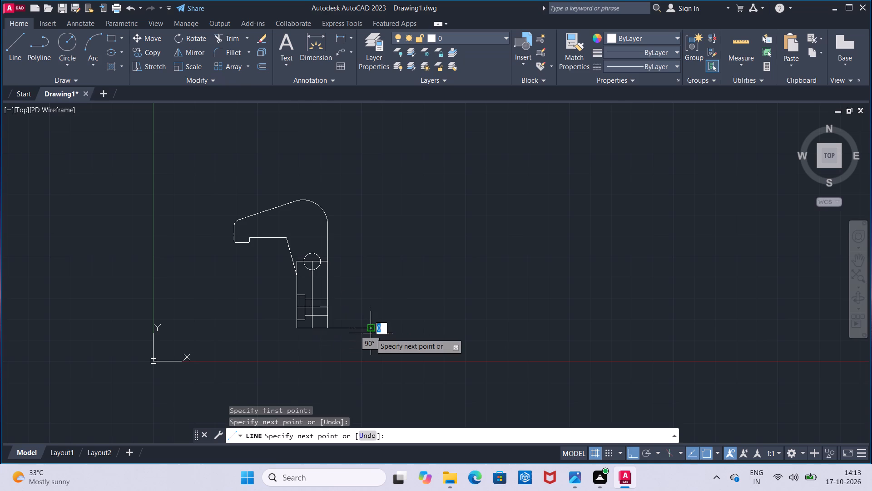
key("Escape")
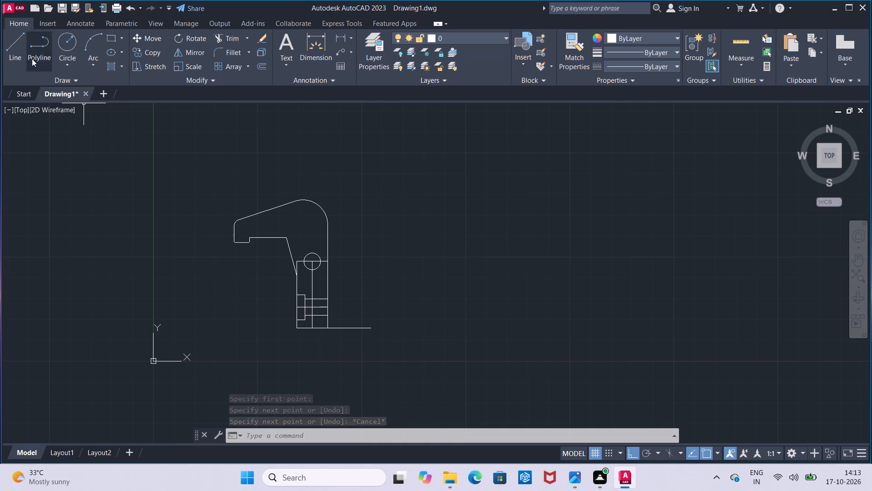
left_click(20, 45)
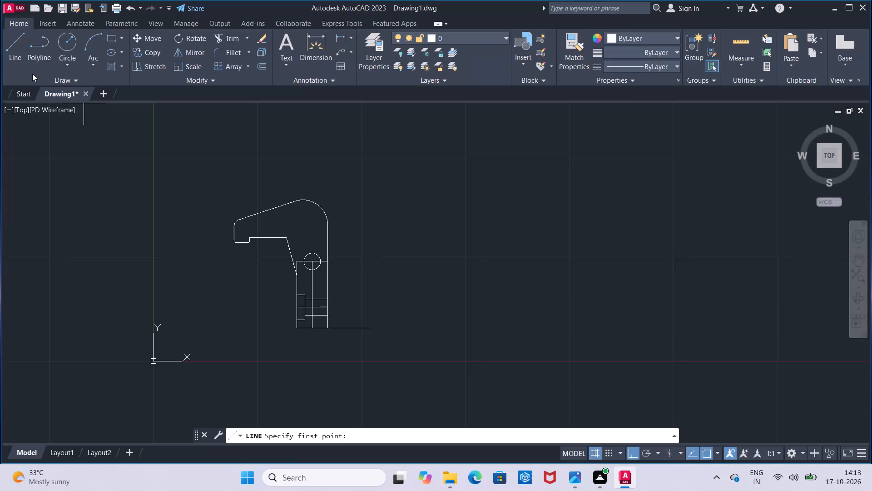
key("Escape")
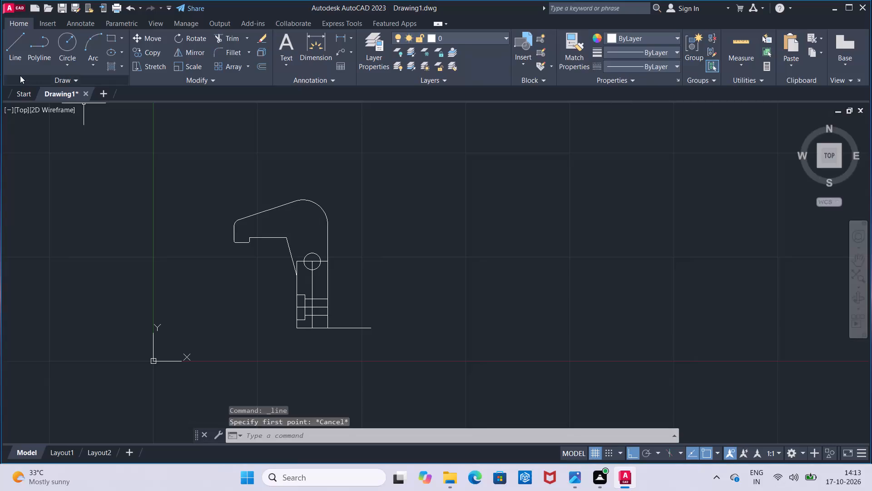
Check the hook's overall height with a linear dimension from the shank's bottom edge to the top arc.
left_click(337, 42)
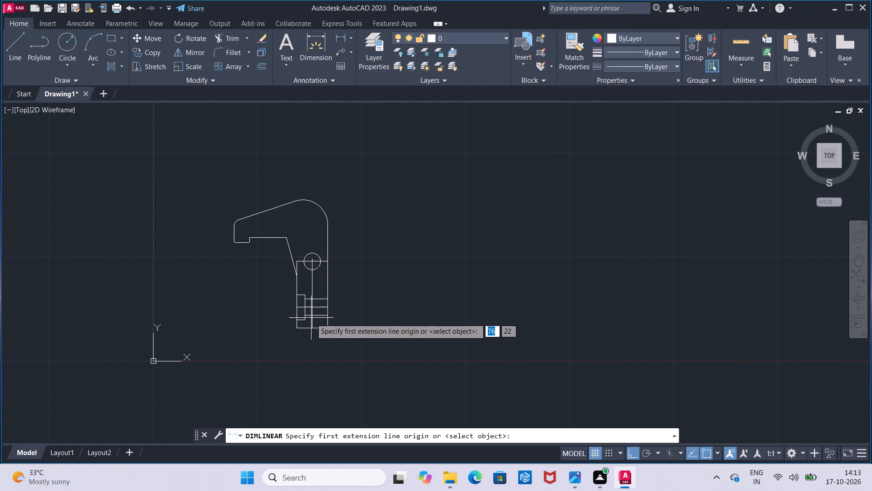
left_click(312, 326)
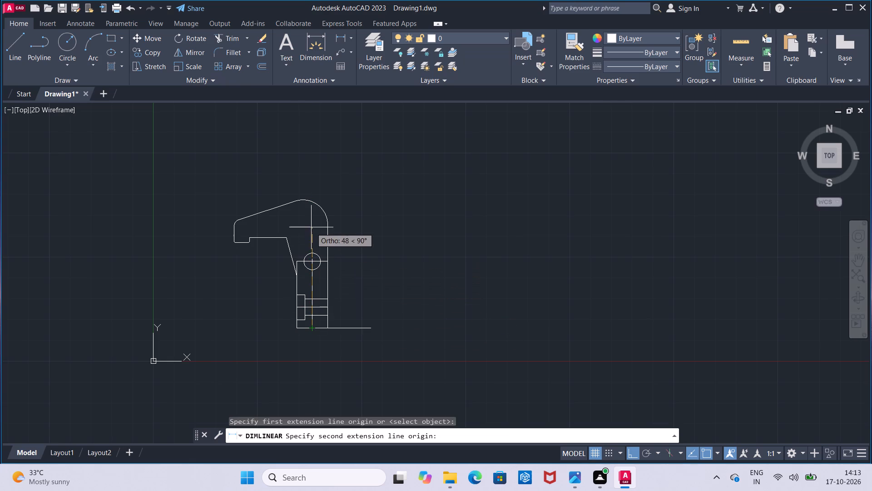
left_click(302, 202)
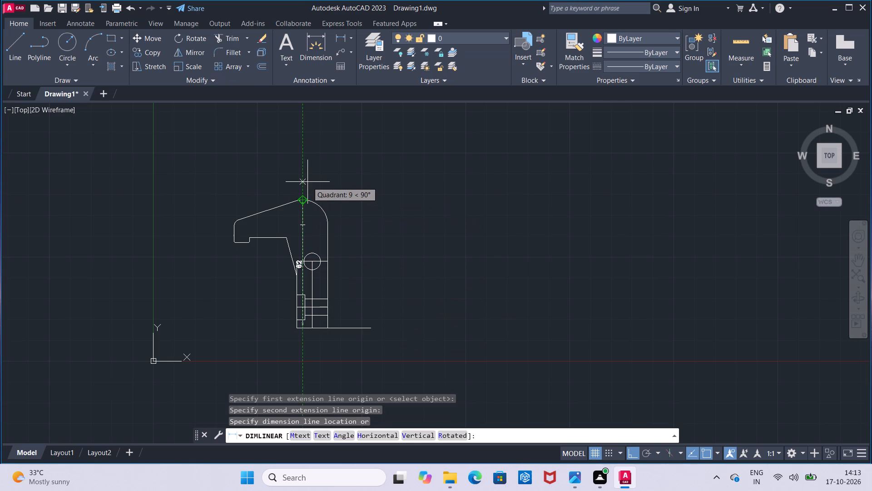
key("Escape")
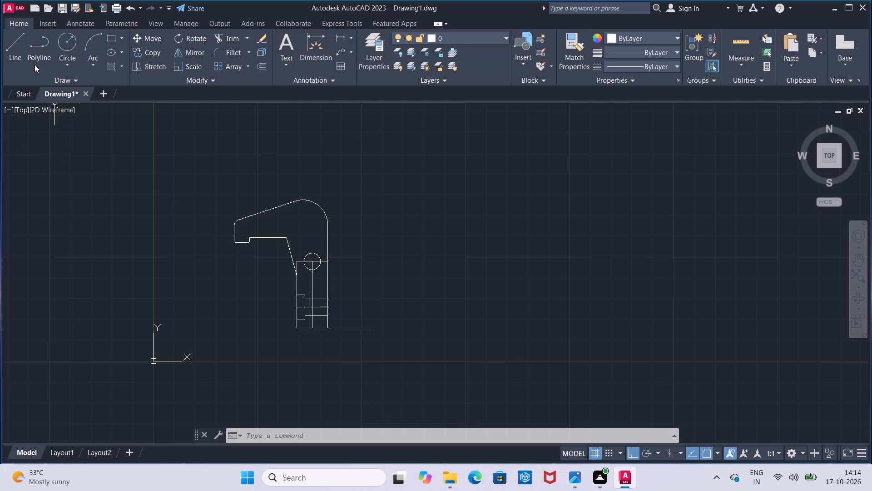
Draw a 61.5 mm vertical line upward from the outer end of the horizontal projection line.
left_click(15, 60)
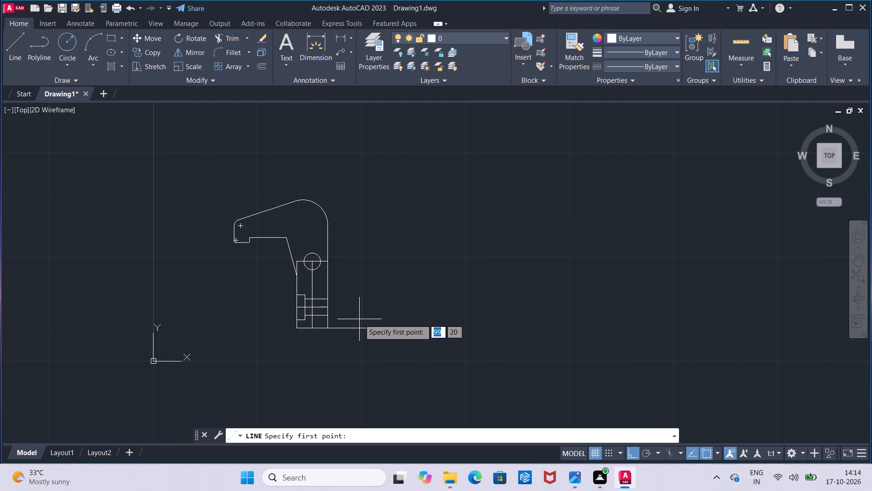
left_click(368, 325)
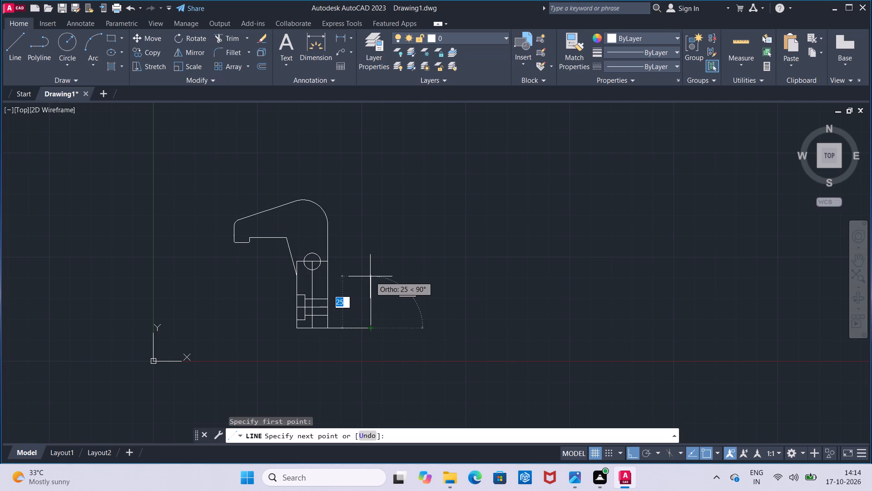
key("6")
type("1.5")
key("Return")
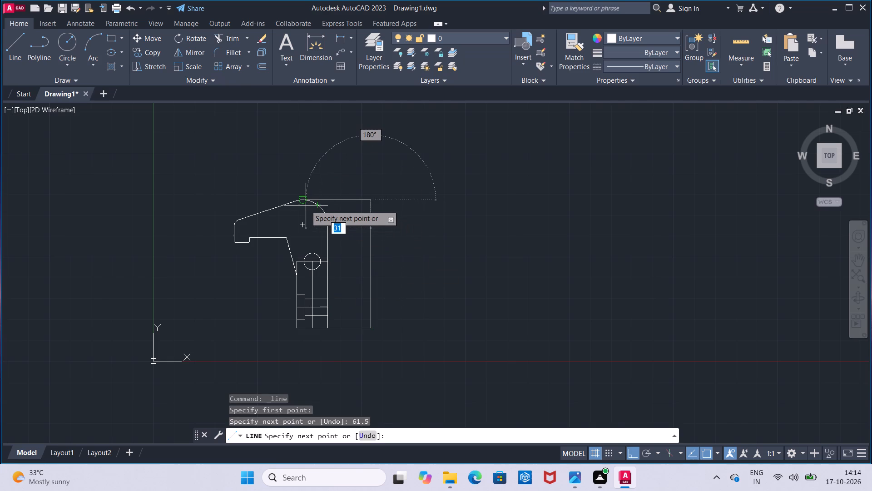
key("Escape")
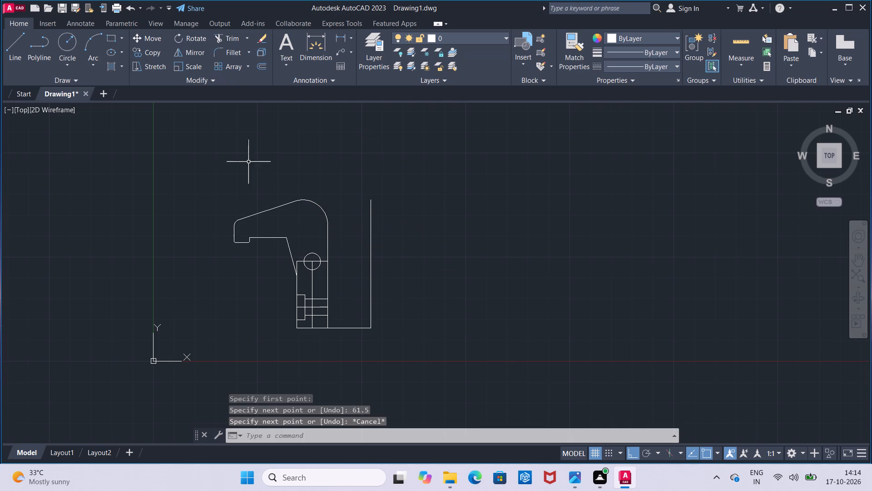
Trim away the horizontal projection line between the shank's bottom corner and the 61.5 mm vertical line.
left_click(230, 43)
left_click_drag(332, 191, 332, 196)
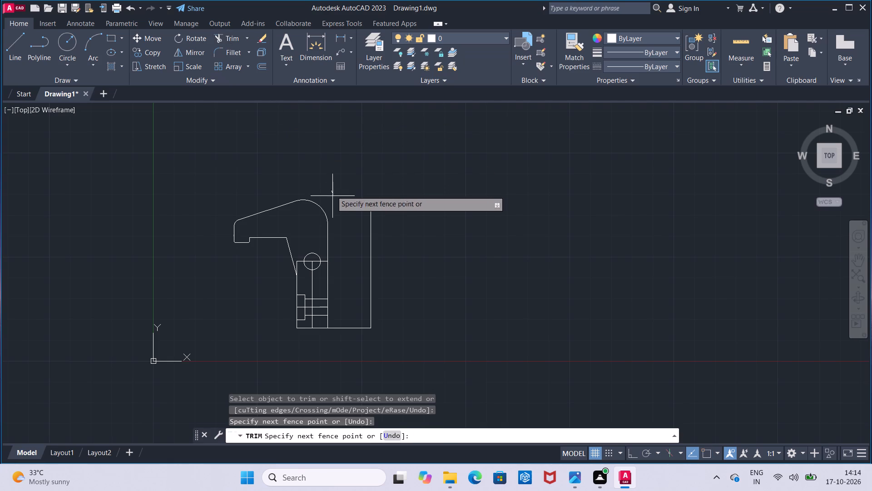
left_click_drag(332, 196, 344, 338)
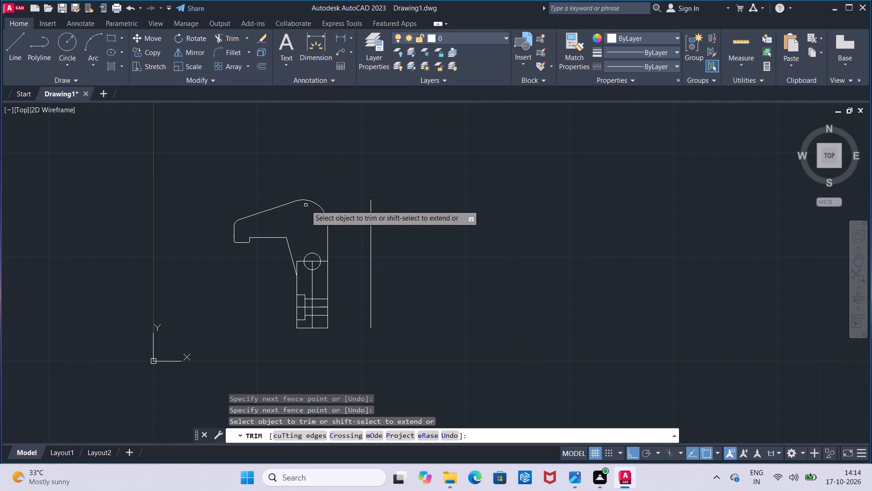
key("Escape")
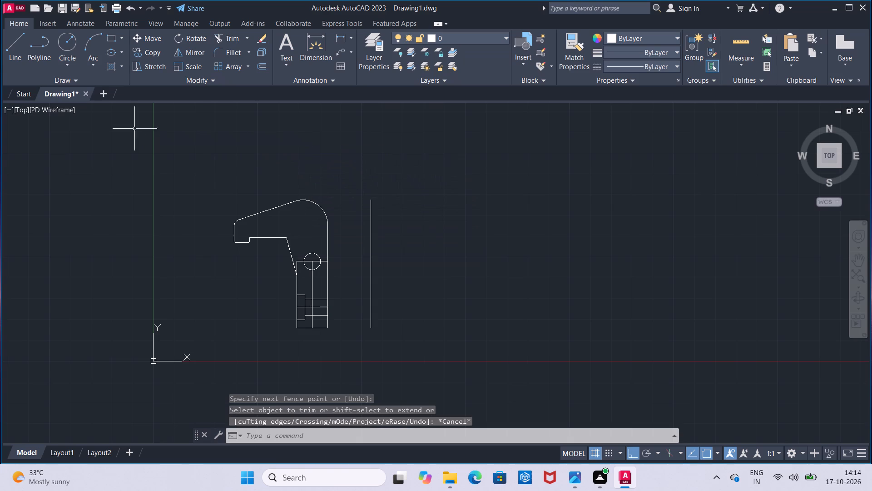
From the vertical line's top, draw the slotted top outline: 7 mm right, 40.5 mm down, 8 mm right, 40.5 mm up, 7 mm right.
left_click(21, 54)
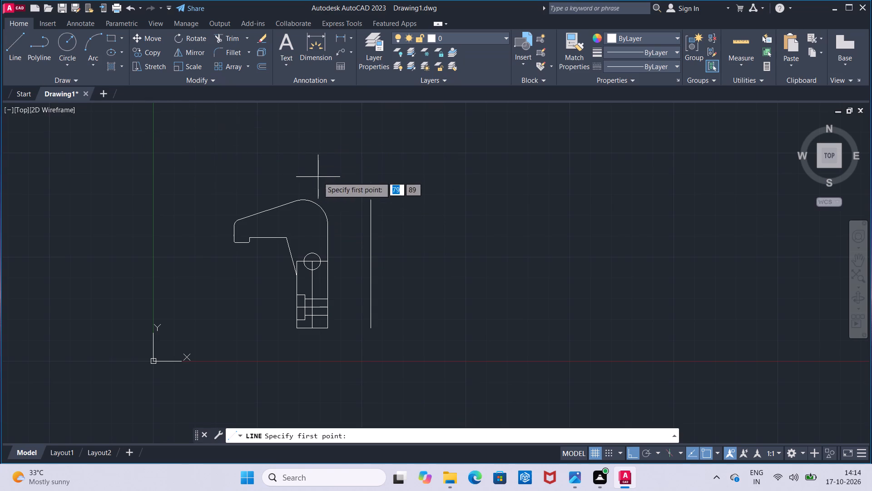
left_click(371, 202)
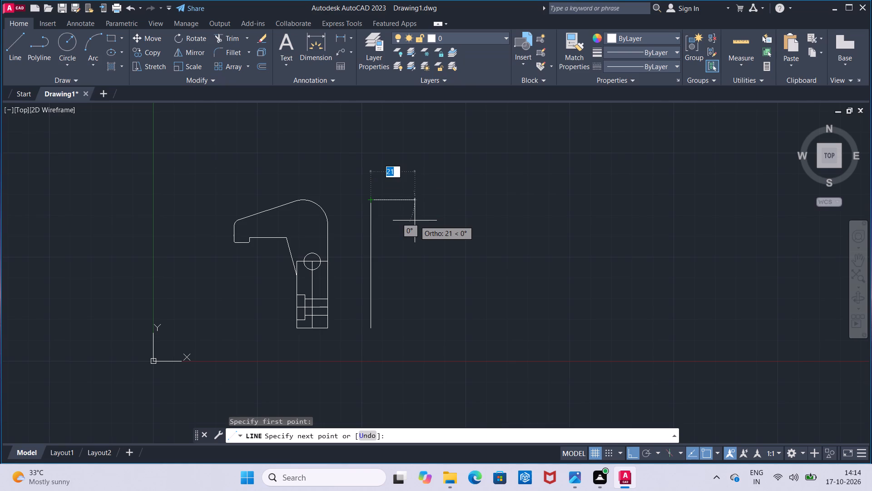
key("7")
key("Return")
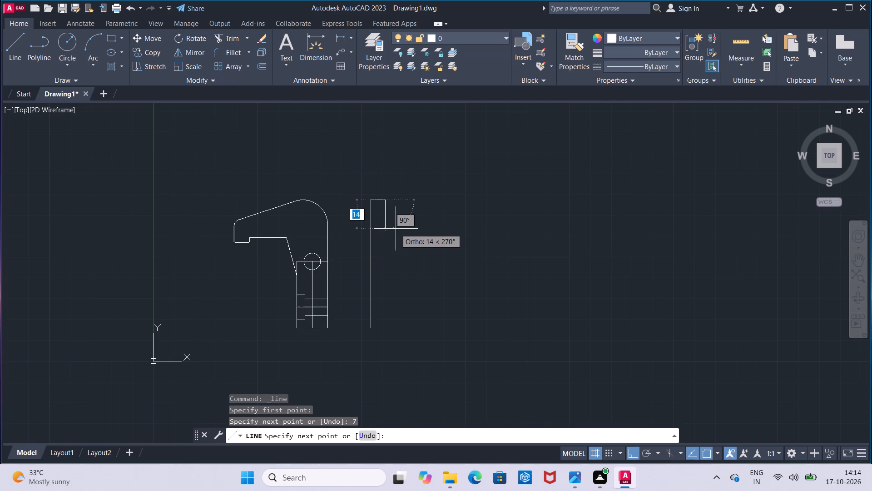
type("40.5")
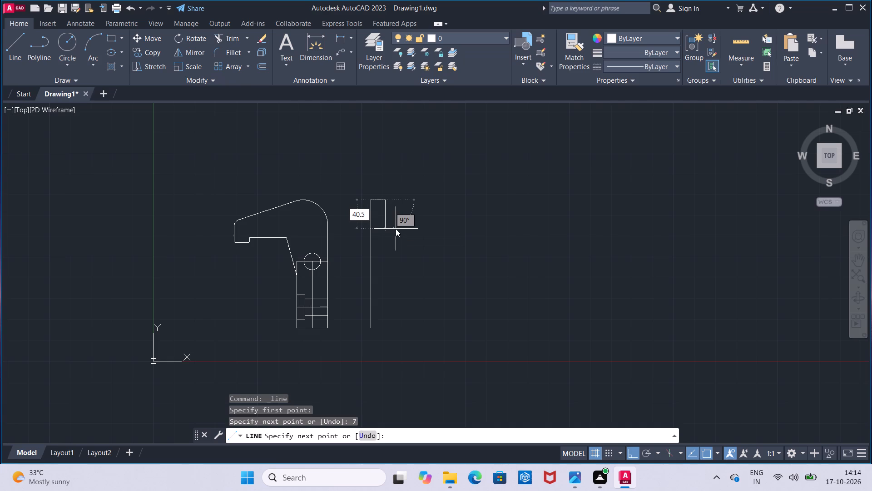
key("Return")
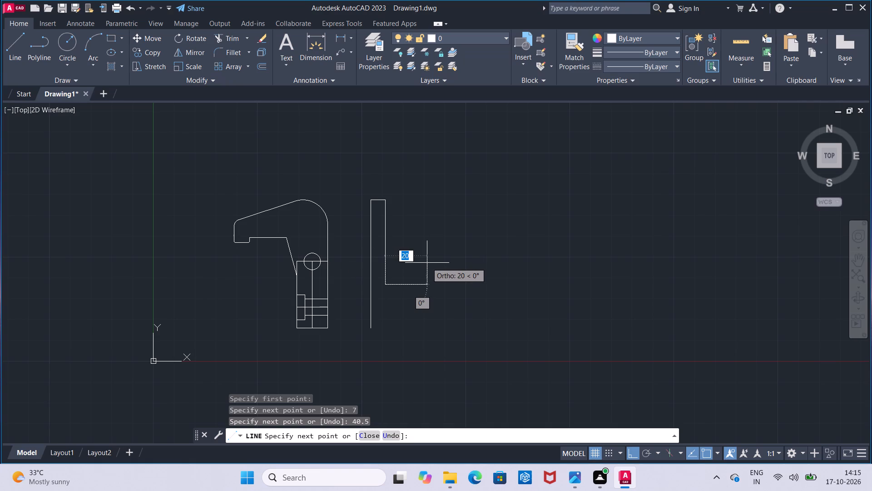
key("8")
key("Return")
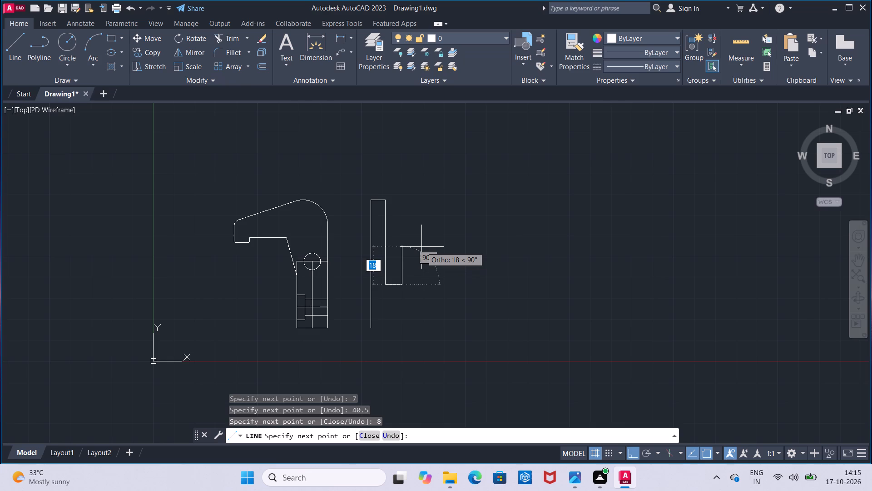
key("4")
type("0.5")
key("Return")
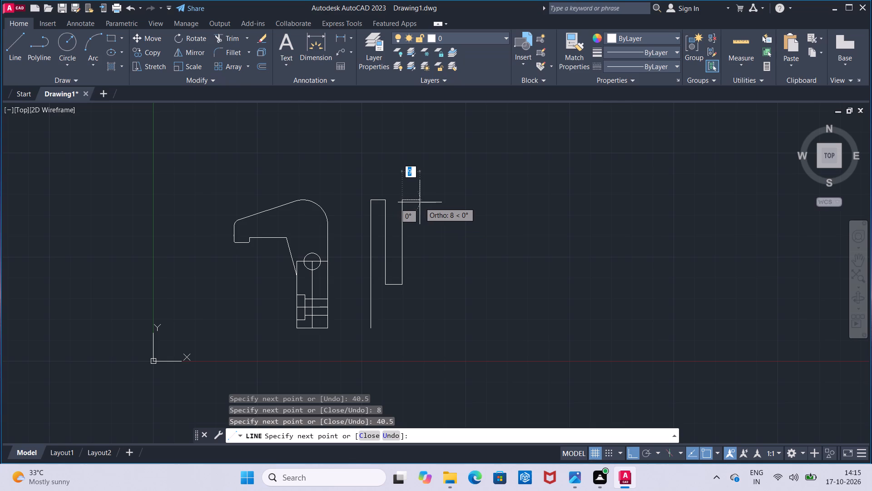
key("7")
key("Return")
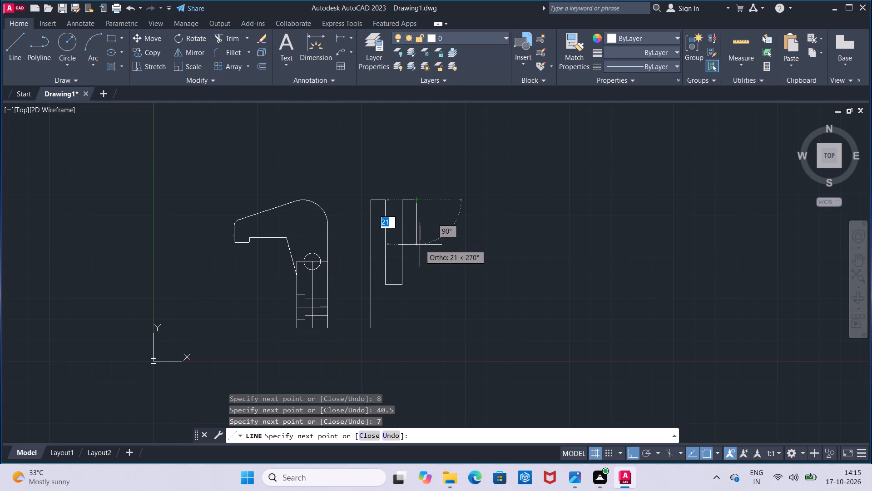
Draw the side view's right edge about 61 mm down and a bottom edge back to the left vertical line.
left_click(415, 327)
left_click(373, 324)
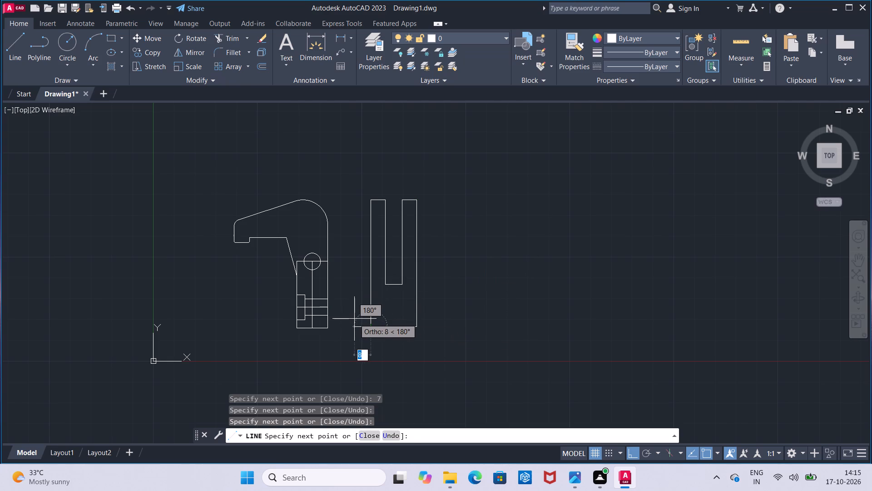
key("Escape")
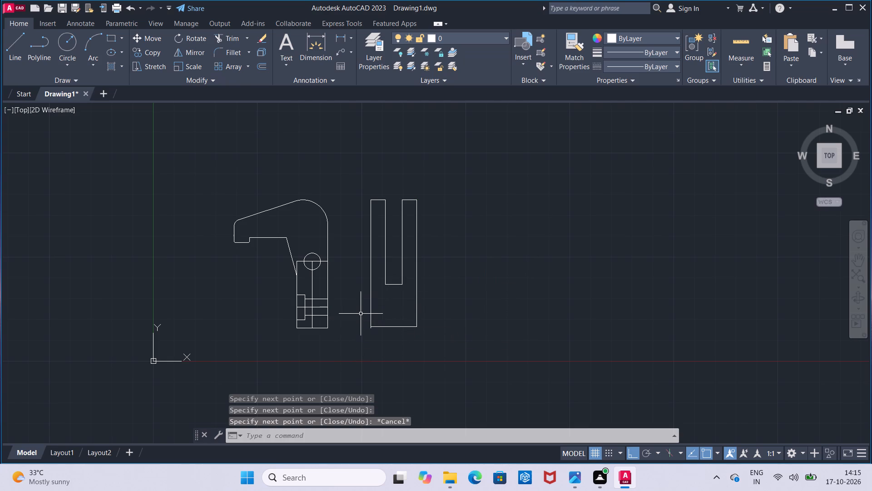
Remove the side view's bottom edge with Trim.
left_click(233, 35)
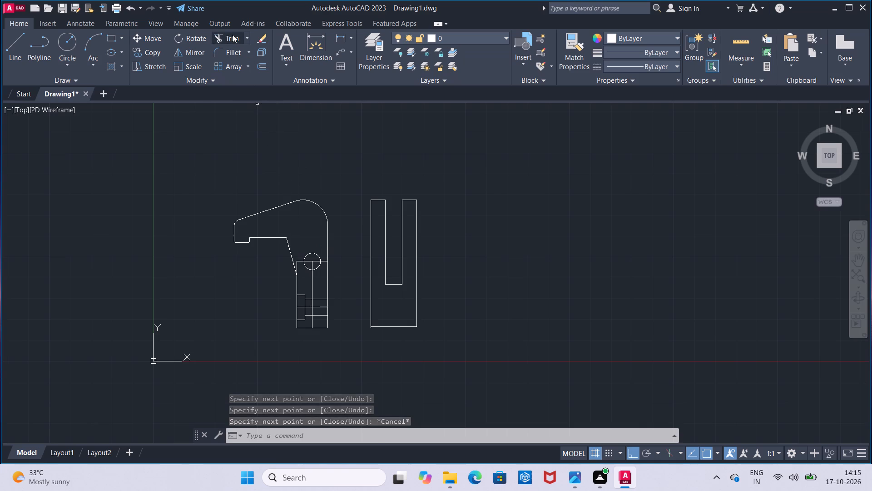
left_click(380, 326)
key("Escape")
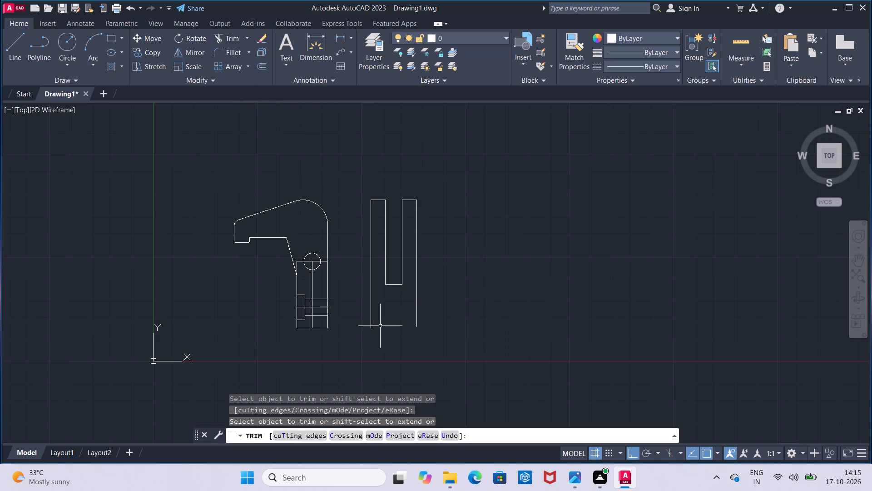
Draw a 22 mm horizontal bottom edge to the right from the lower end of the side view's left vertical line.
scroll(380, 326, "up", 3)
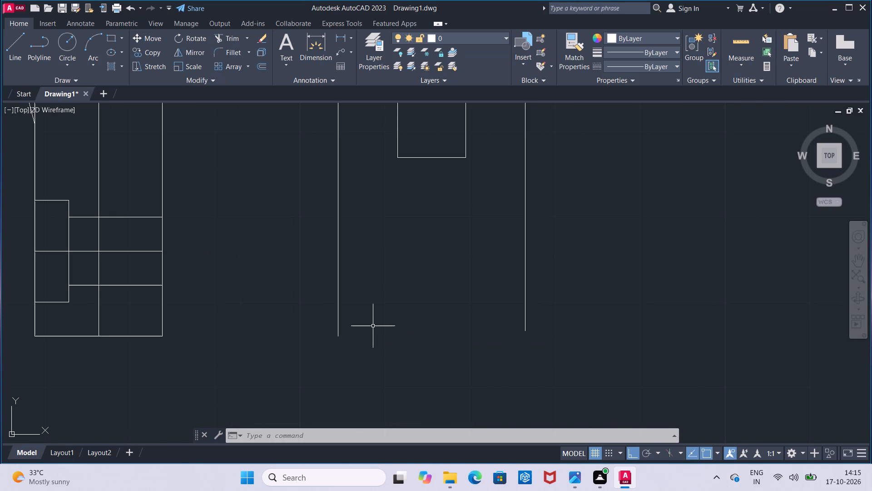
left_click(25, 54)
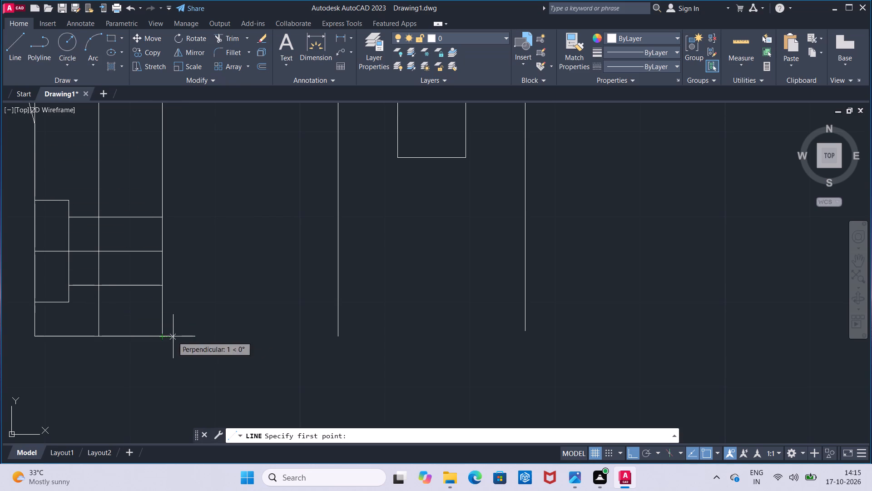
left_click(335, 334)
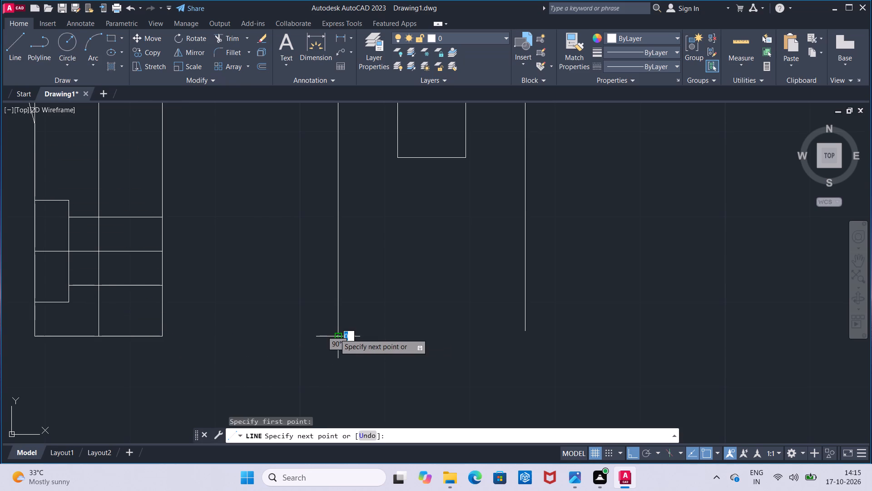
type("22")
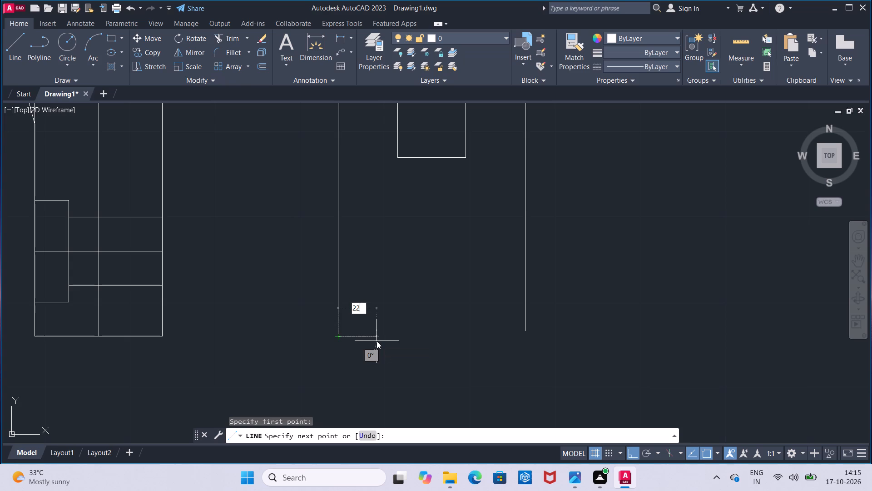
key("Return")
key("Escape")
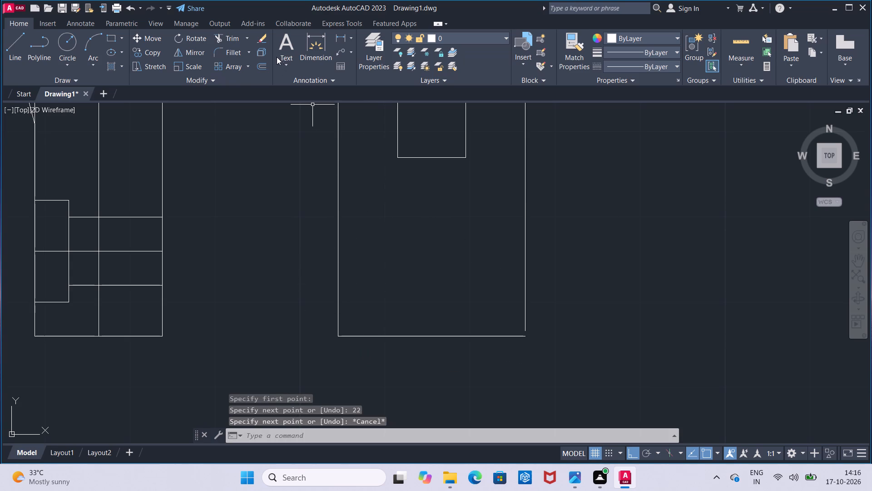
Extend the side view's right vertical edge down to the 22 mm bottom edge.
left_click(243, 35)
left_click(246, 40)
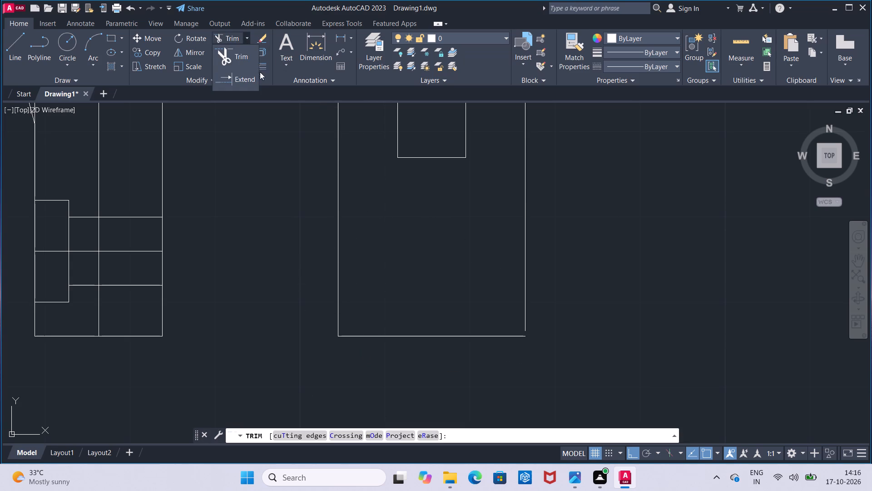
left_click(254, 79)
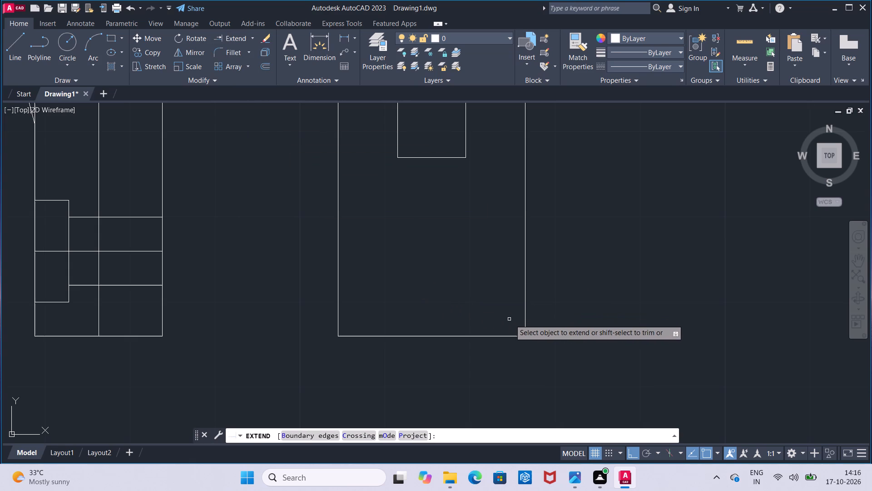
left_click(523, 328)
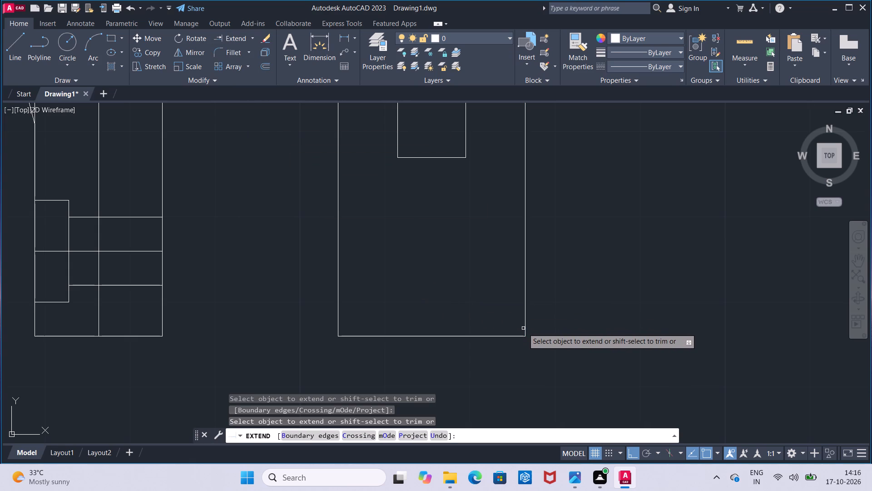
key("Escape")
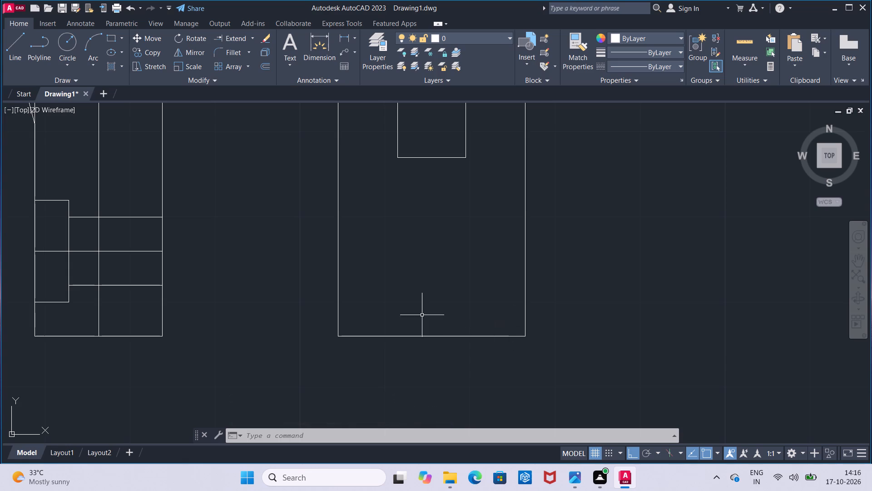
Draw crossing hole centre lines in the side view: about 16 mm up from the bottom edge's midpoint and about 13 mm horizontal, level with the front view's hole axis.
left_click(25, 57)
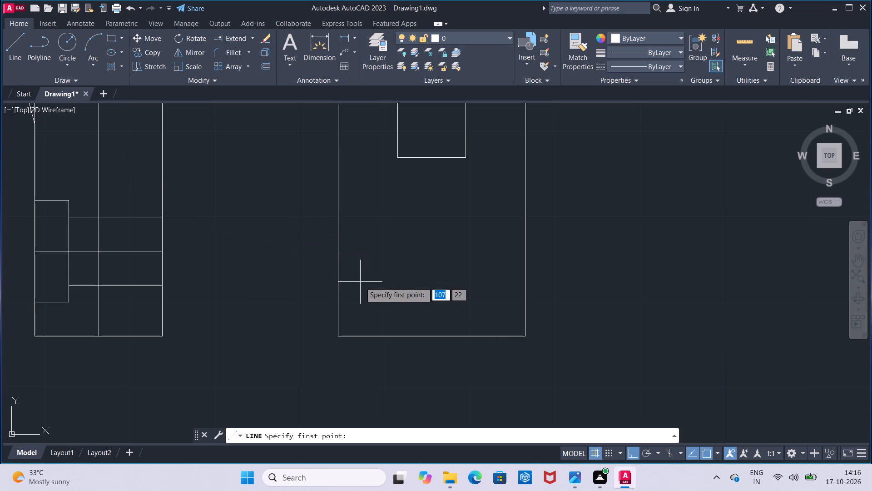
left_click(431, 337)
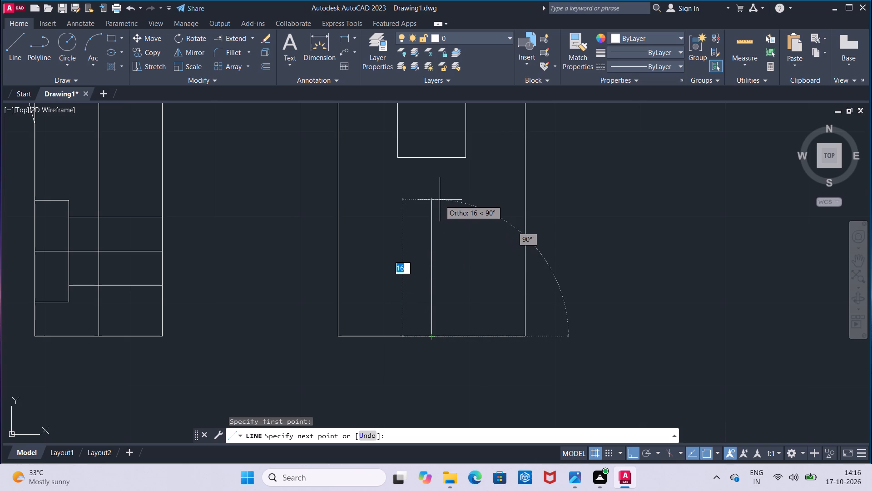
left_click(440, 199)
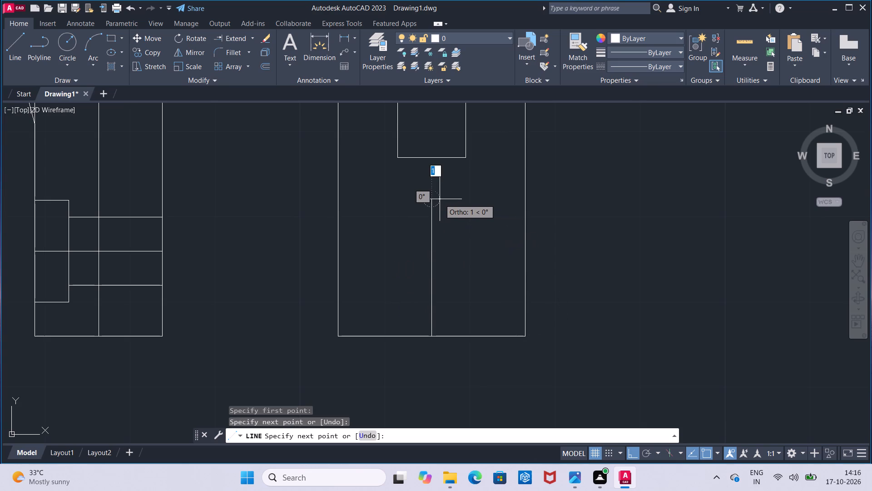
key("Escape")
left_click(10, 59)
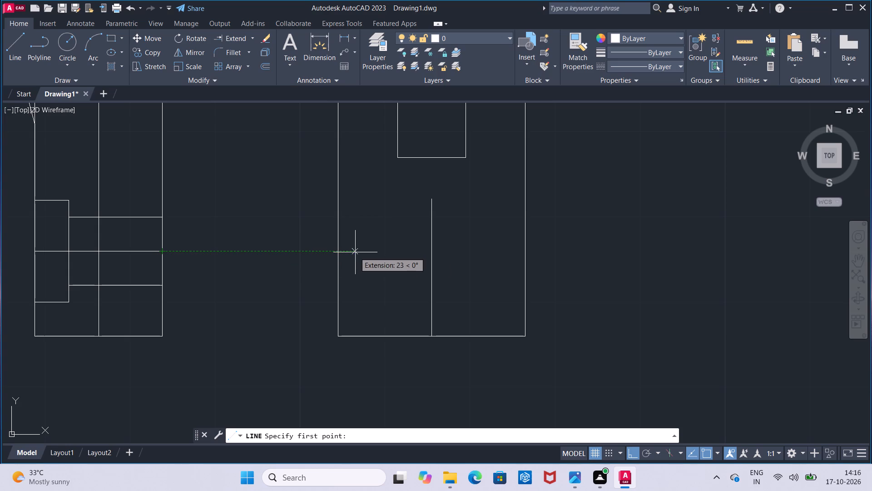
left_click(369, 254)
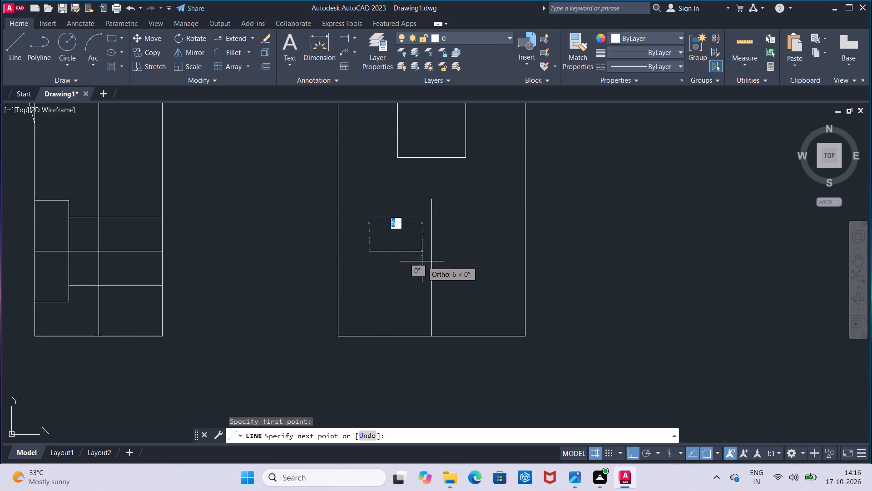
left_click(482, 271)
key("Escape")
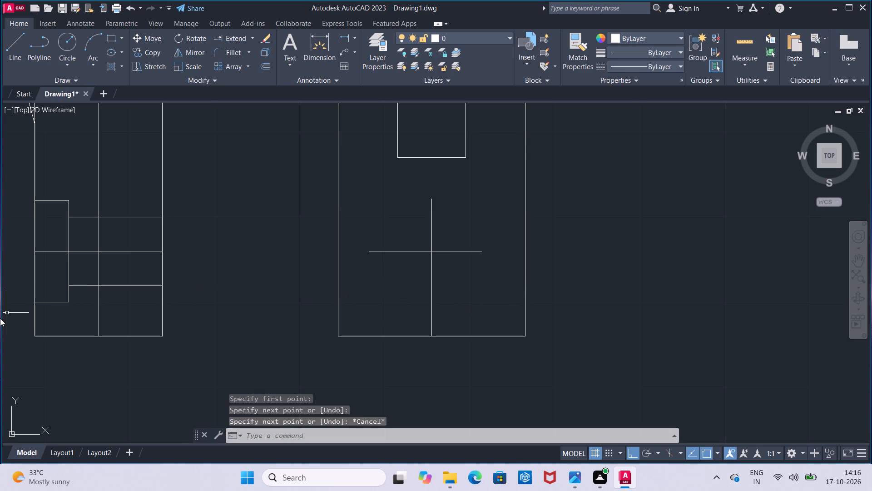
Draw two concentric circles of radius 4 and 6 mm at the intersection of the side view's centre lines.
left_click(66, 51)
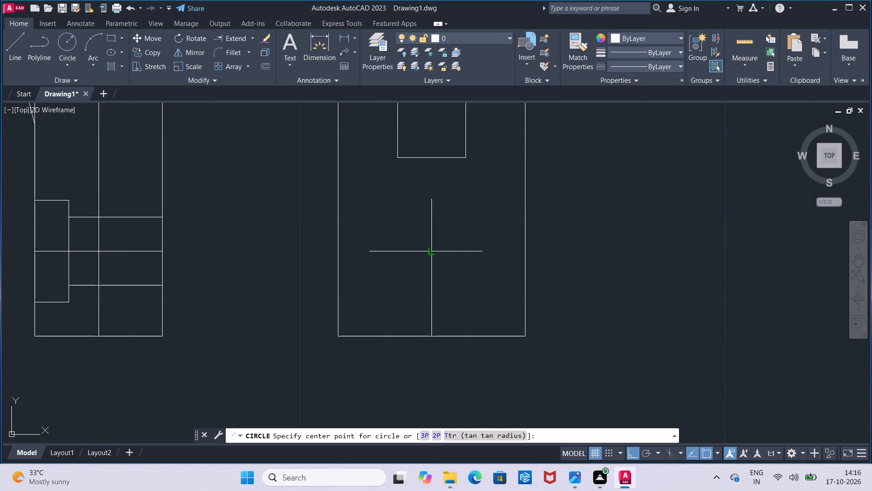
left_click(428, 251)
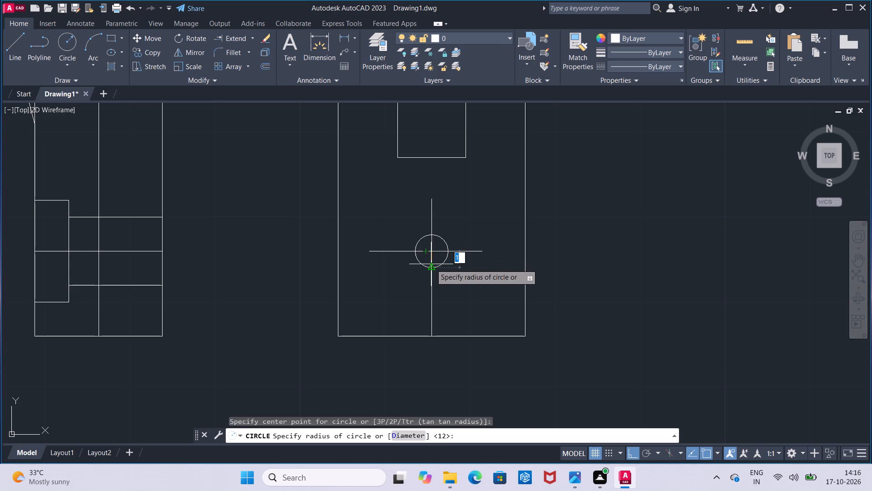
key("4")
key("Return")
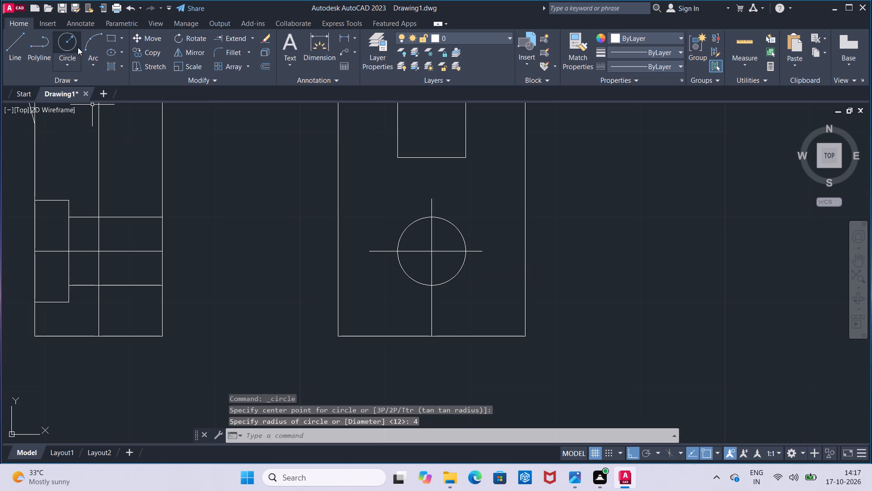
left_click(69, 51)
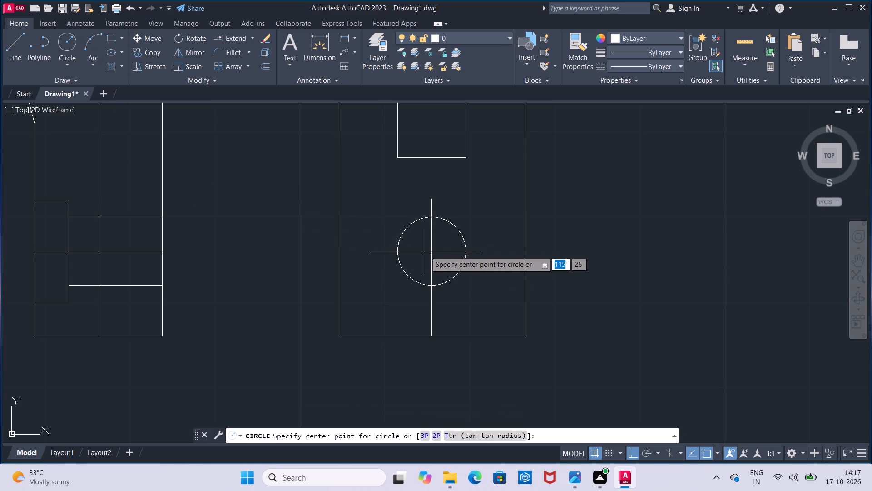
left_click(435, 252)
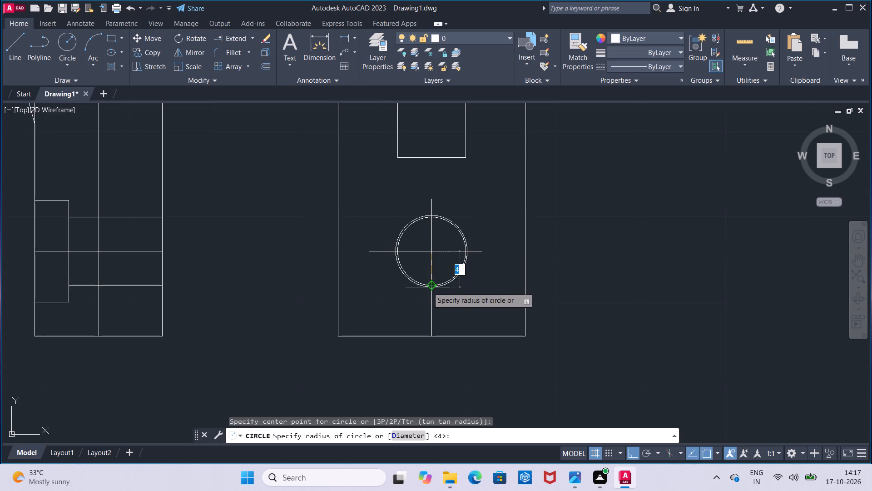
key("6")
key("Return")
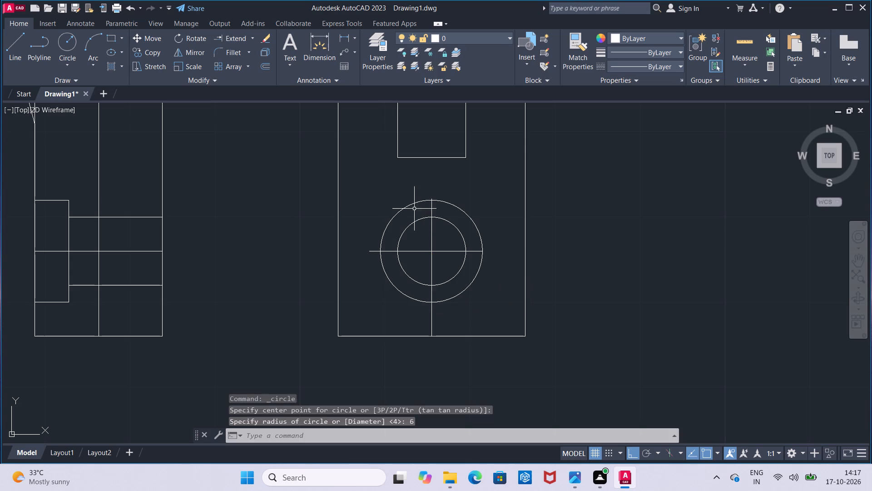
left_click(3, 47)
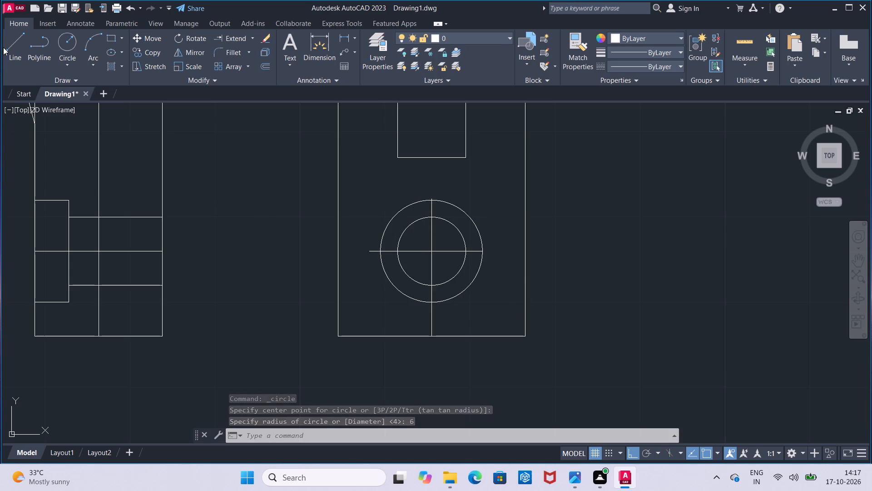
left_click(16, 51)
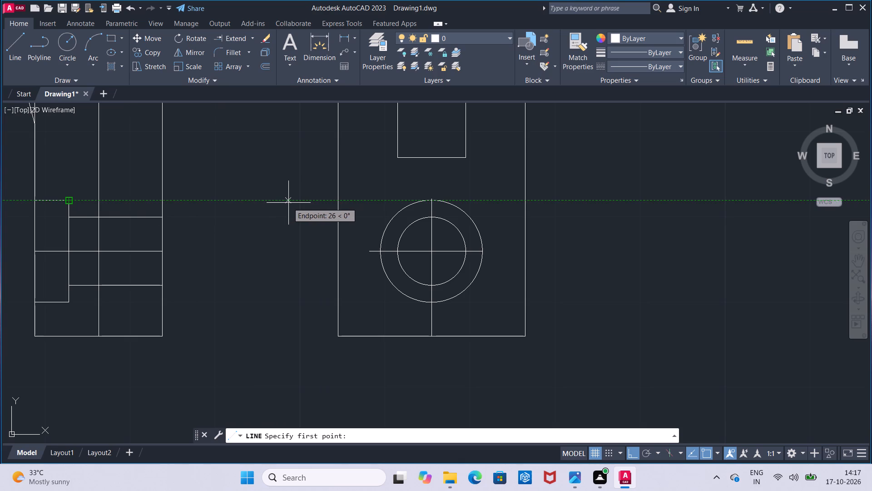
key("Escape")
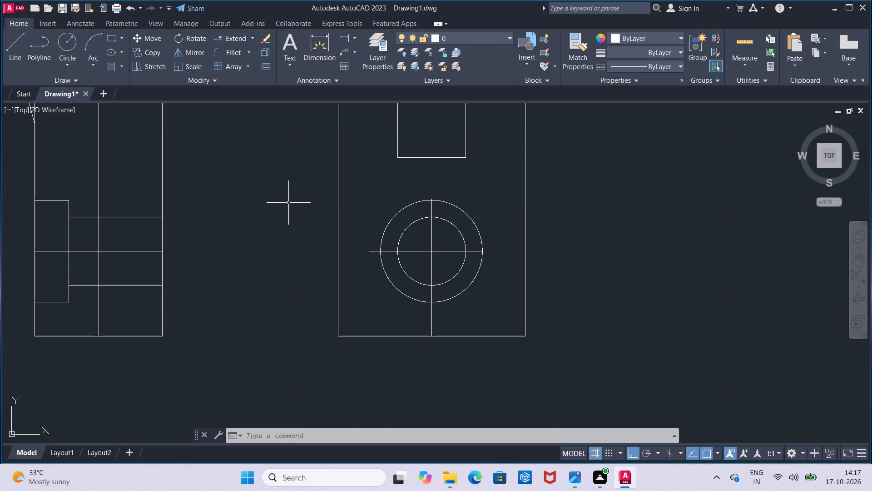
Draw two horizontal lines about 7 mm long across the side view's left prong, level with the top and bottom of the front view's upper circle.
scroll(395, 230, "down", 2)
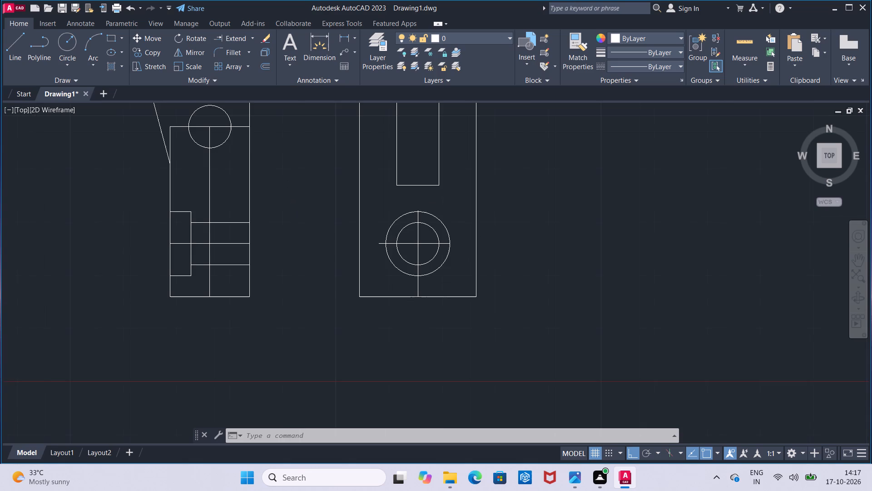
middle_click_drag(387, 213, 376, 327)
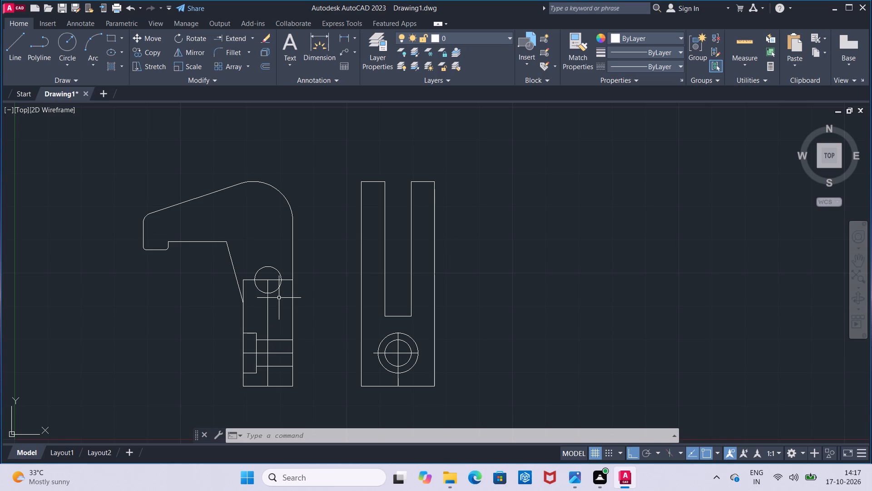
left_click(16, 53)
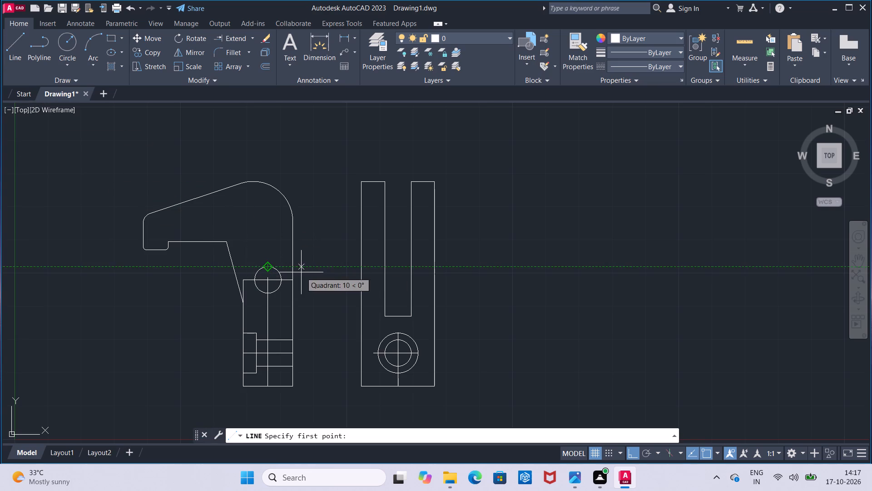
left_click(362, 270)
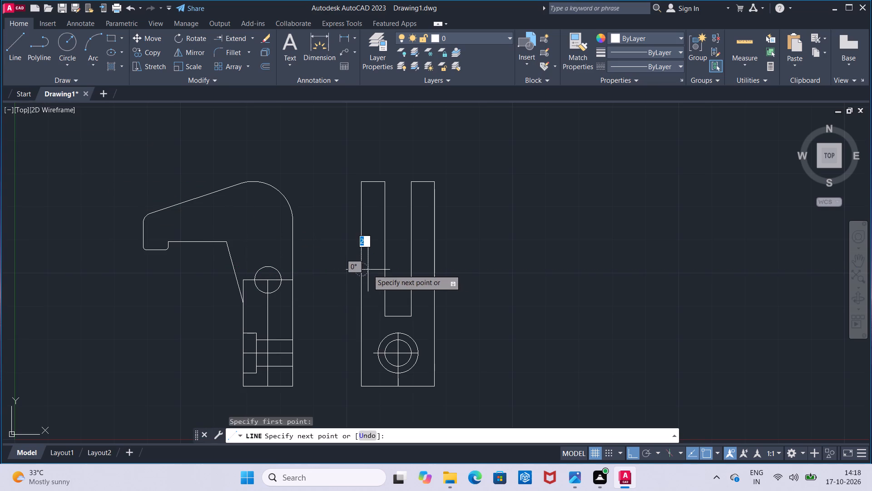
left_click(383, 270)
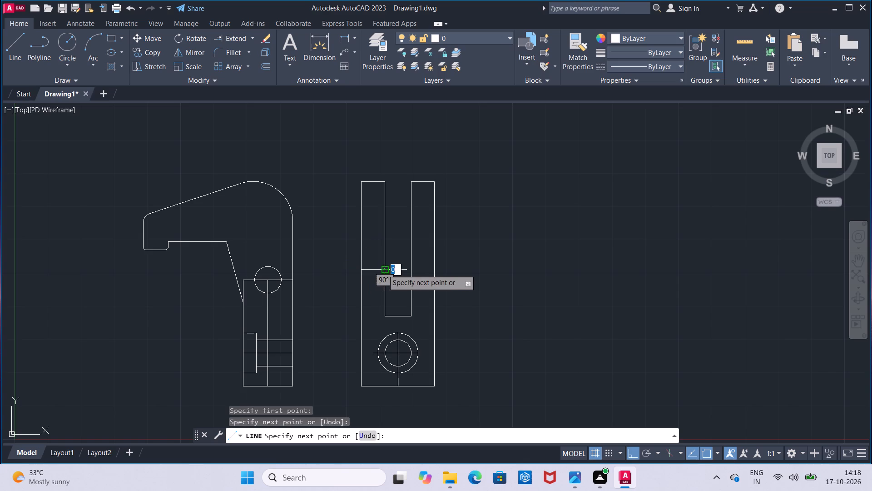
key("Escape")
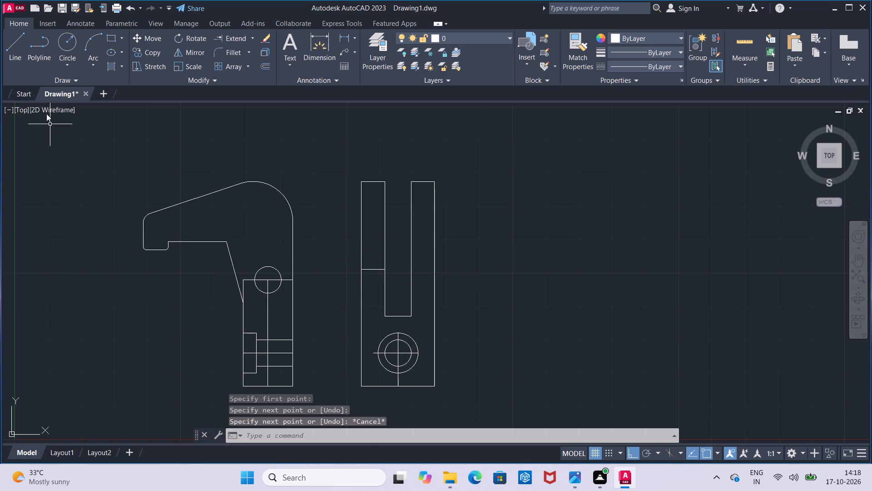
left_click(16, 57)
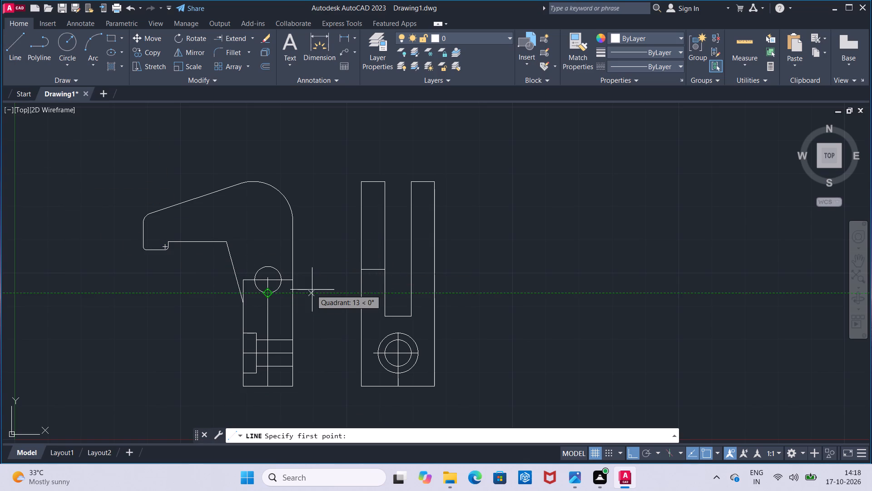
left_click(362, 290)
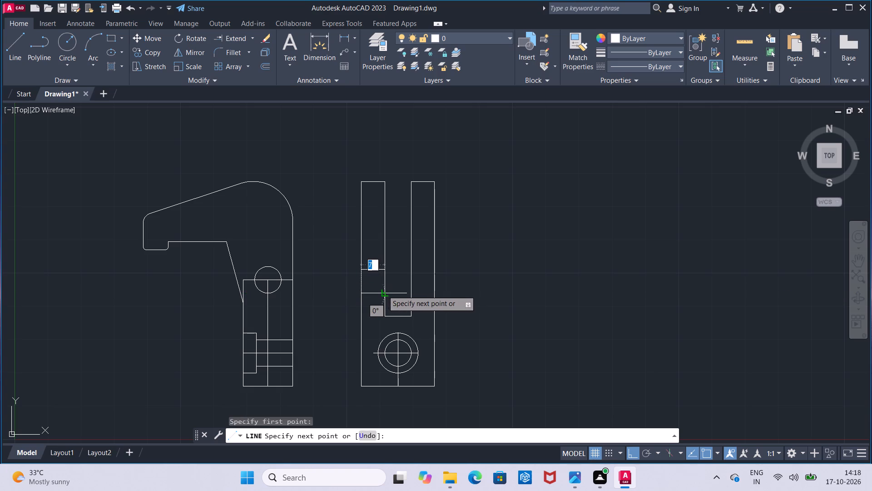
left_click(383, 290)
key("Escape")
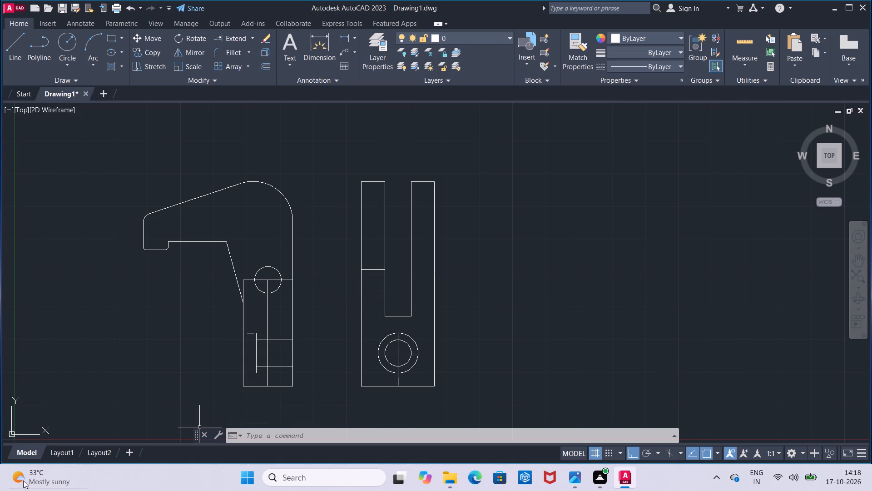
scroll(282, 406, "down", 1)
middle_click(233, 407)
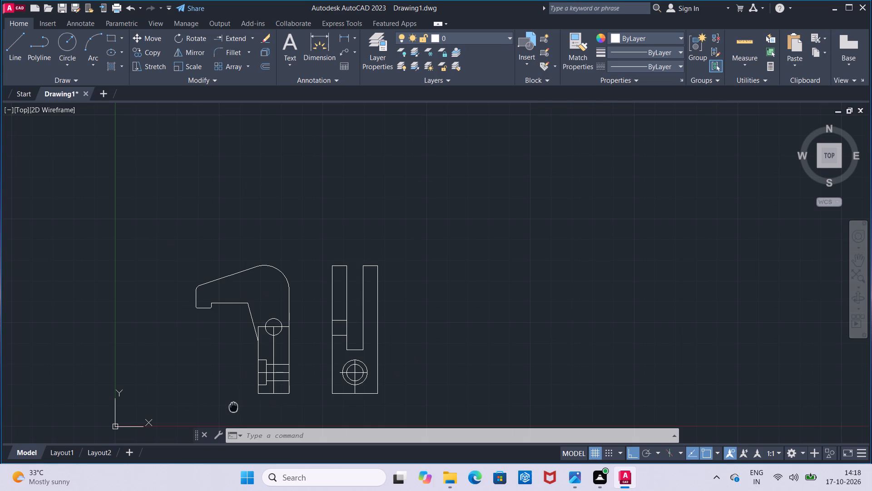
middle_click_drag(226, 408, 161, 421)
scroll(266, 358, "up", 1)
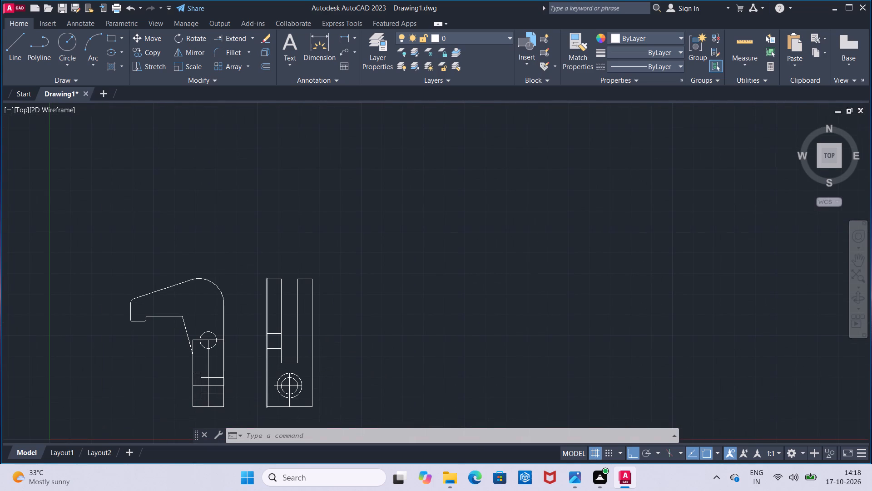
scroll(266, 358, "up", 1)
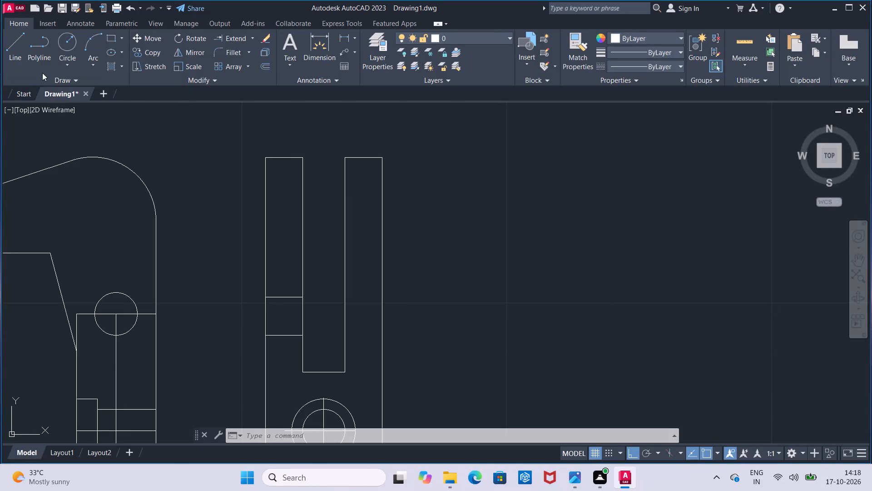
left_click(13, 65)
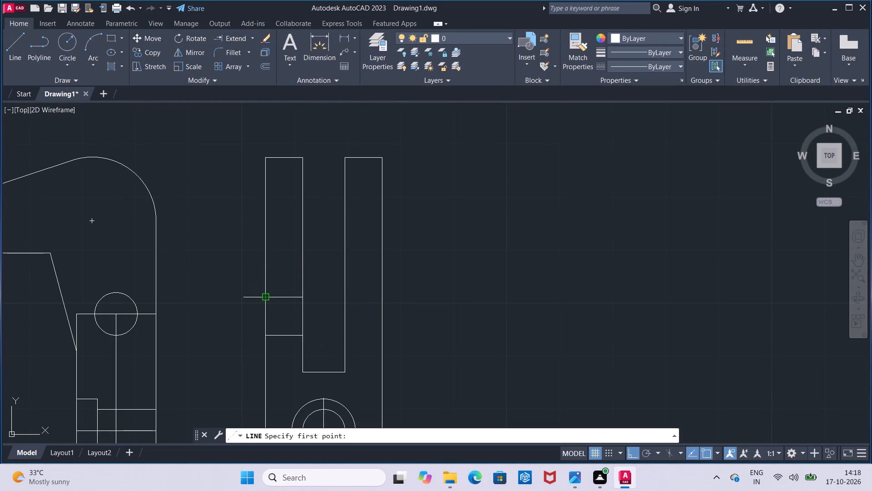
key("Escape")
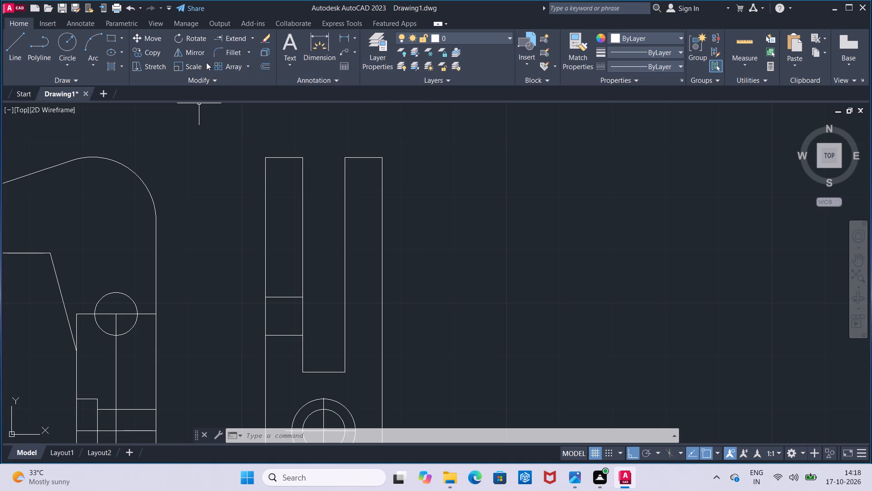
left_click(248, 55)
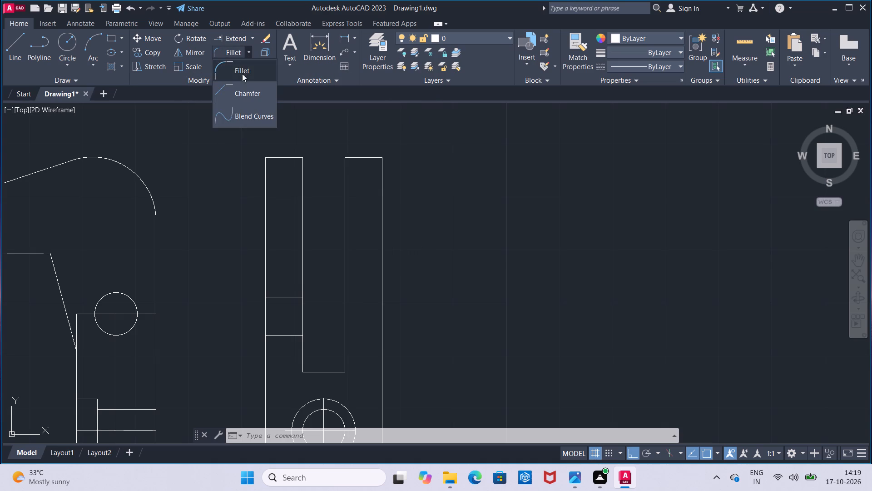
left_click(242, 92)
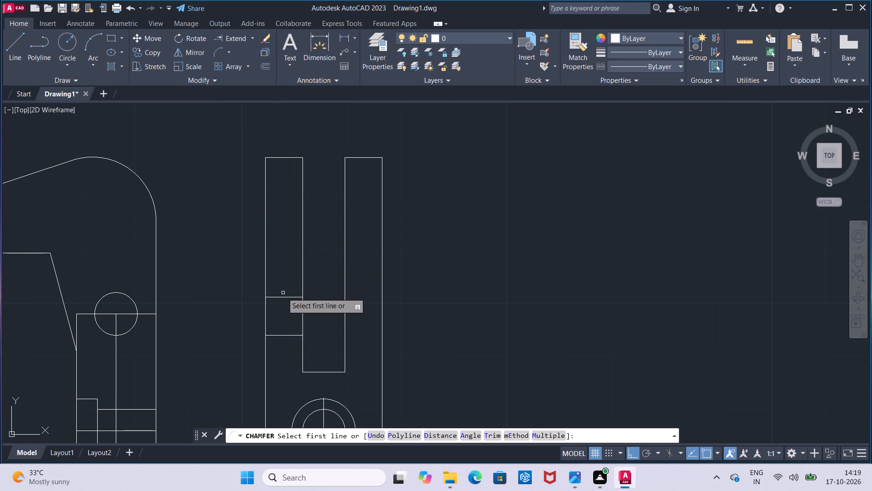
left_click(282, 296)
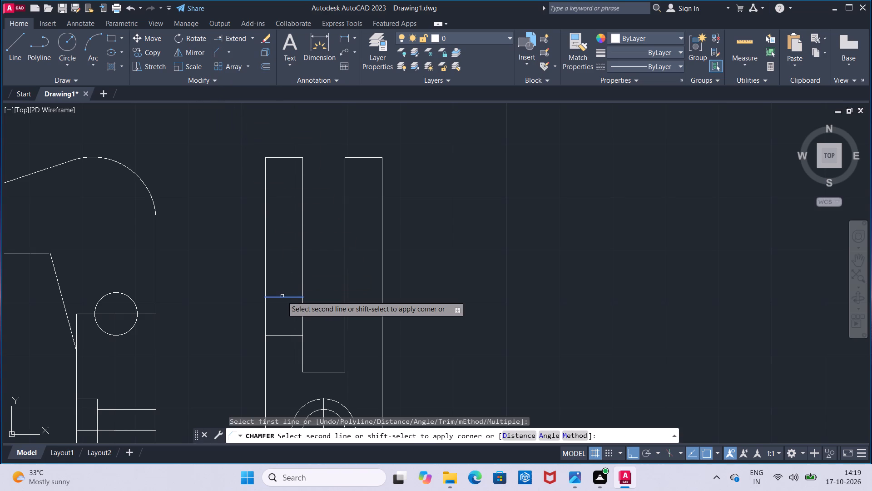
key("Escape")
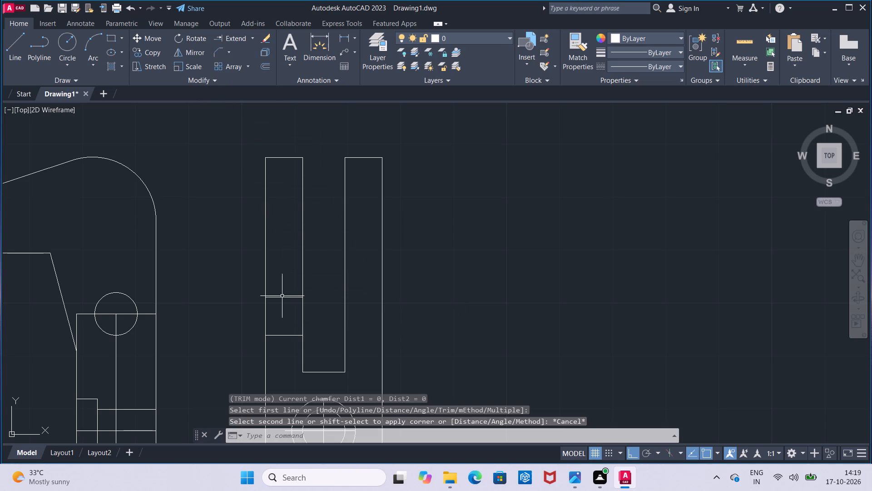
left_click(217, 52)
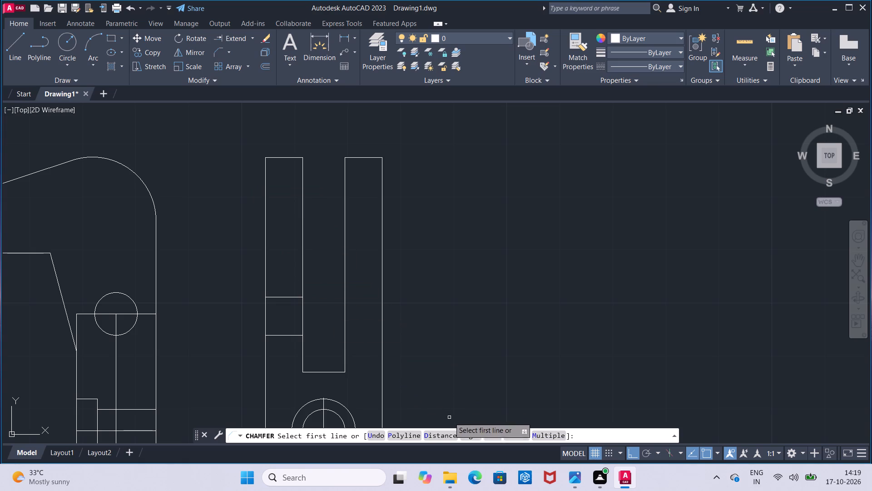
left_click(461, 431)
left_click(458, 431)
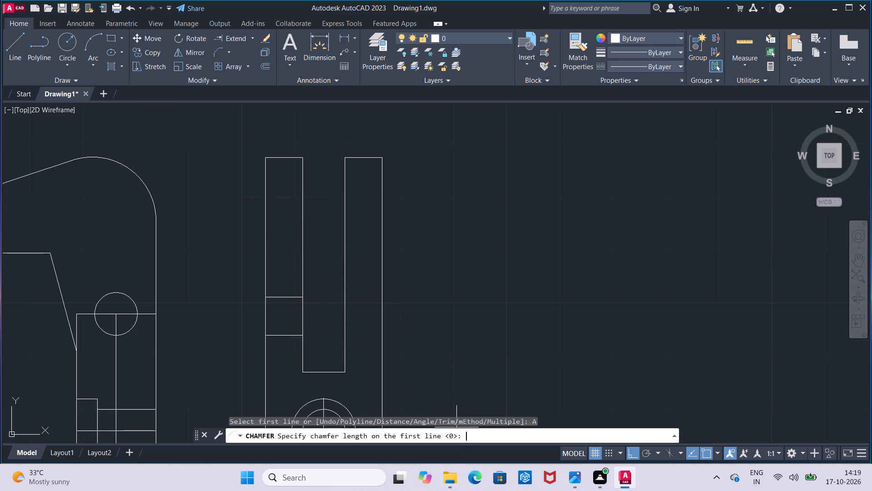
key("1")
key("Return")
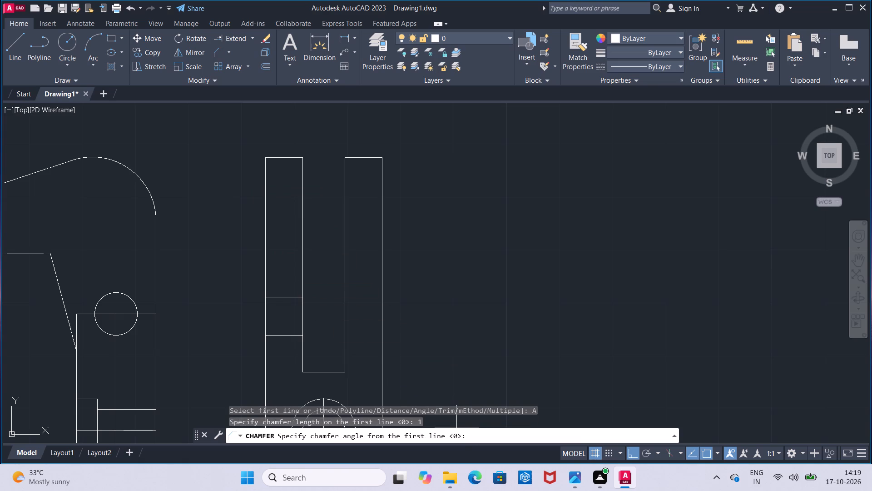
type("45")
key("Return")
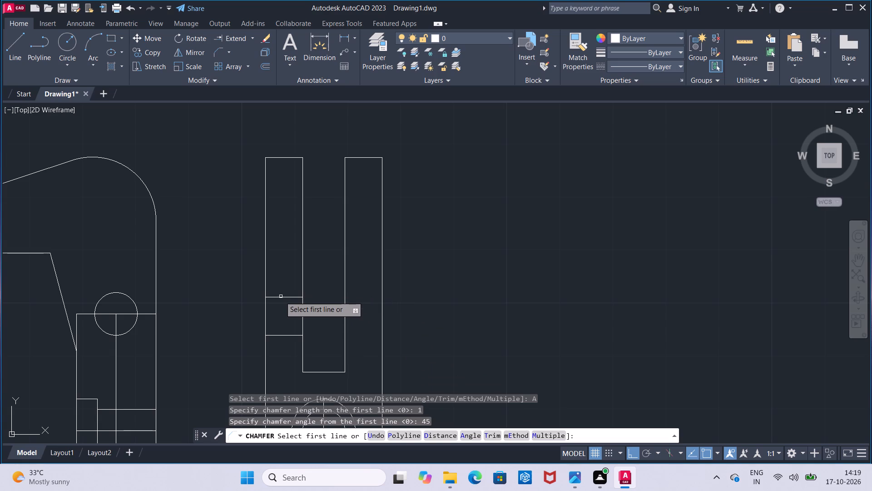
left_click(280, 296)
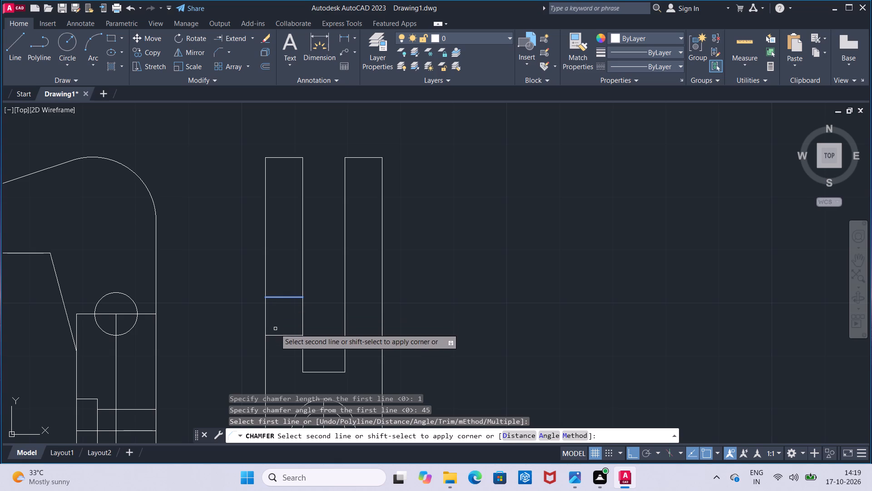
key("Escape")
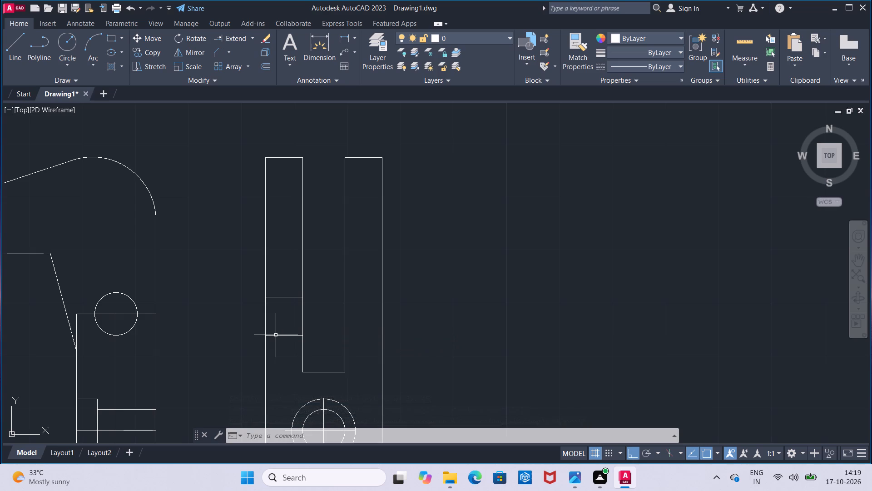
With Ortho off, draw a 1 mm line at 45° up and inward from the outer end of the left prong's lower horizontal line.
scroll(274, 318, "up", 3)
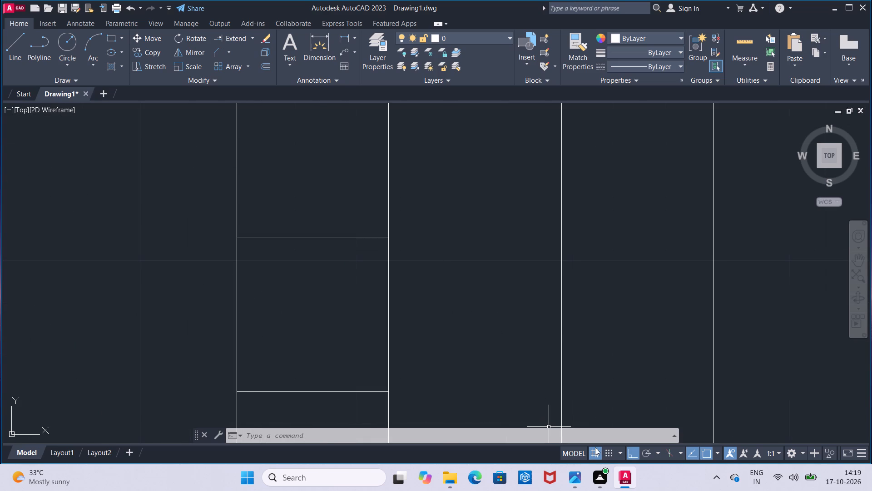
left_click(637, 455)
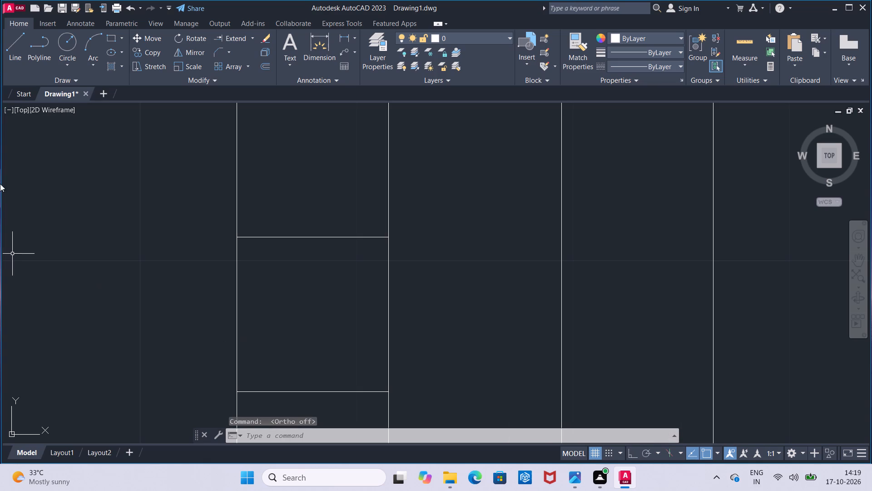
left_click(14, 61)
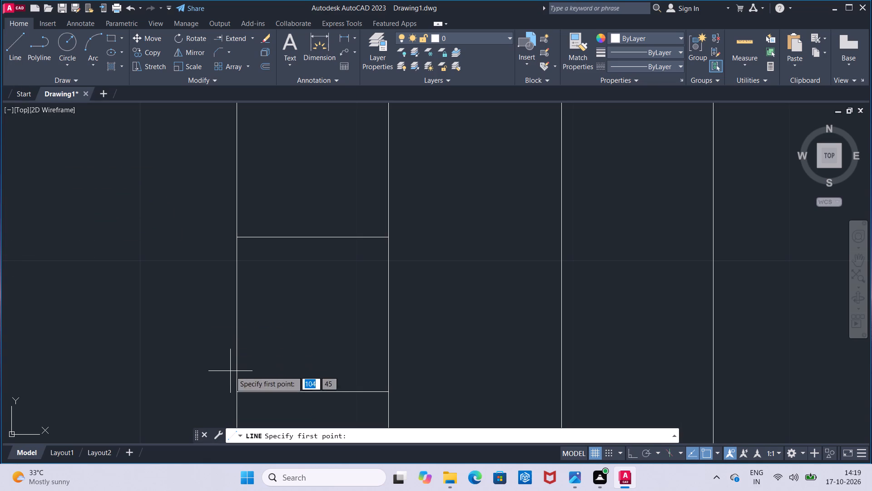
left_click(236, 389)
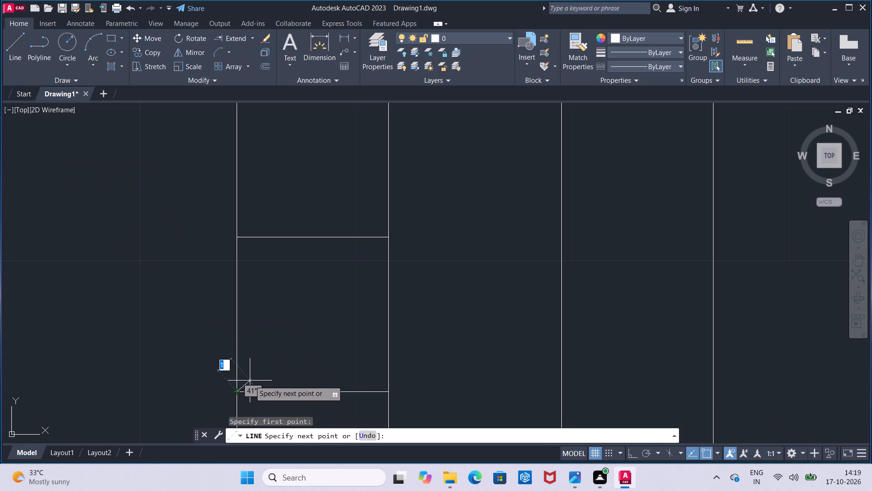
key("1")
key("Tab")
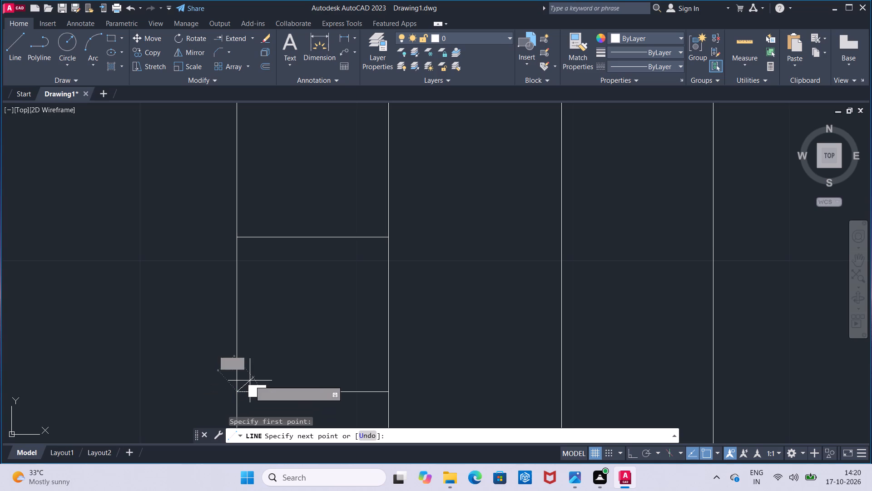
key("4")
key("5")
key("Return")
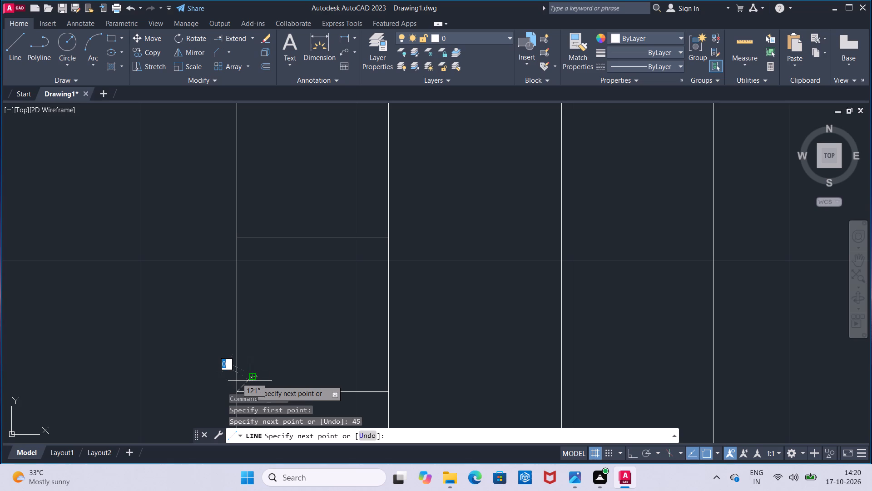
key("Escape")
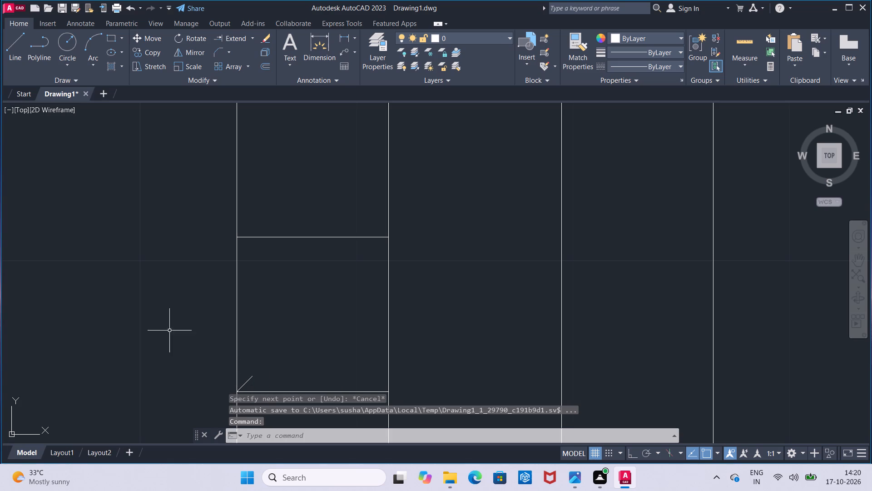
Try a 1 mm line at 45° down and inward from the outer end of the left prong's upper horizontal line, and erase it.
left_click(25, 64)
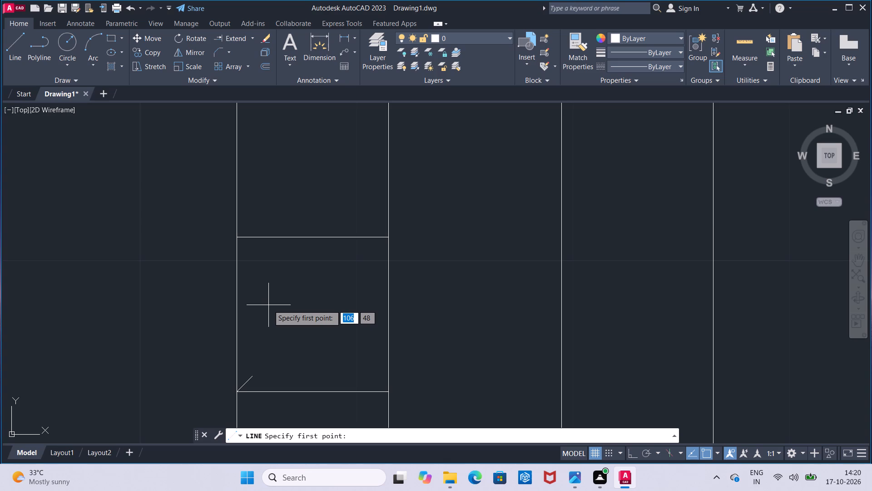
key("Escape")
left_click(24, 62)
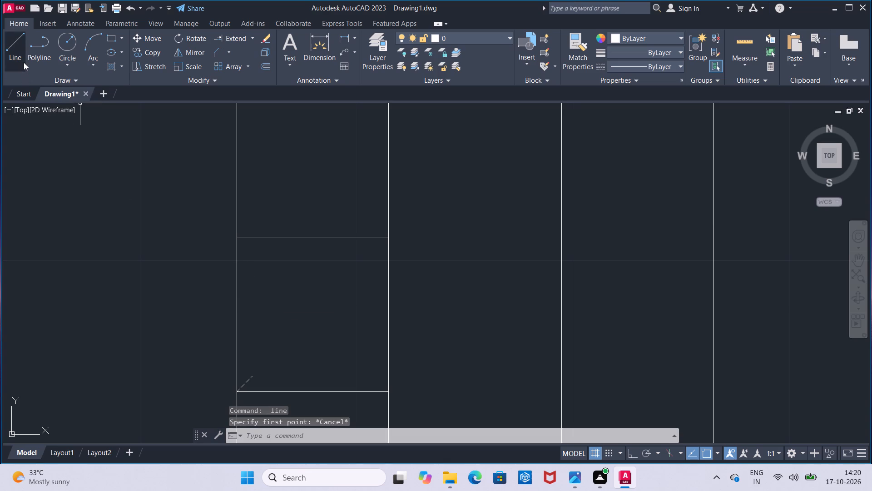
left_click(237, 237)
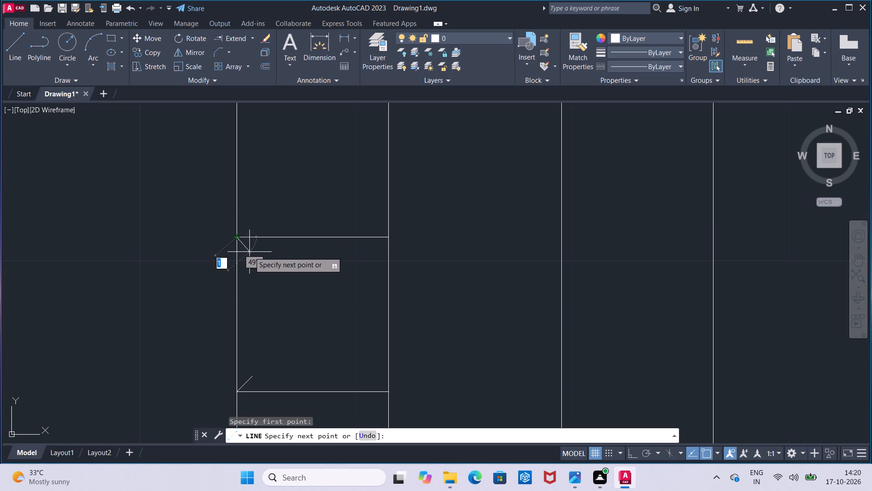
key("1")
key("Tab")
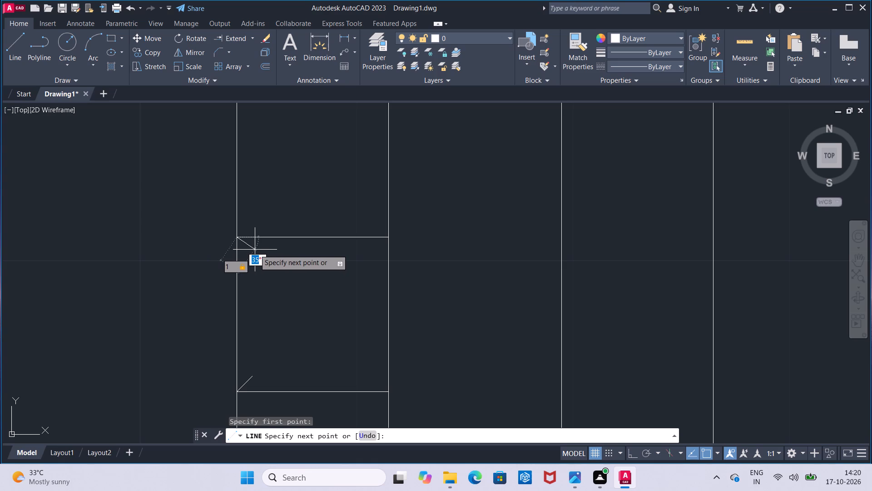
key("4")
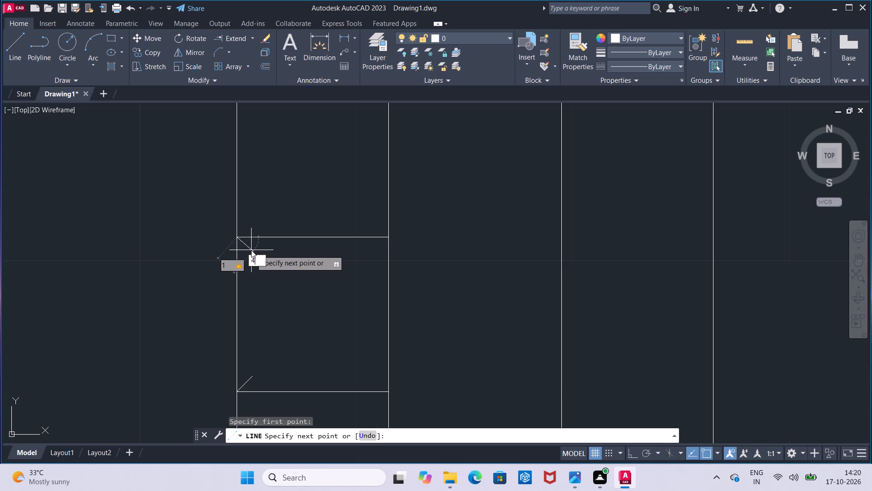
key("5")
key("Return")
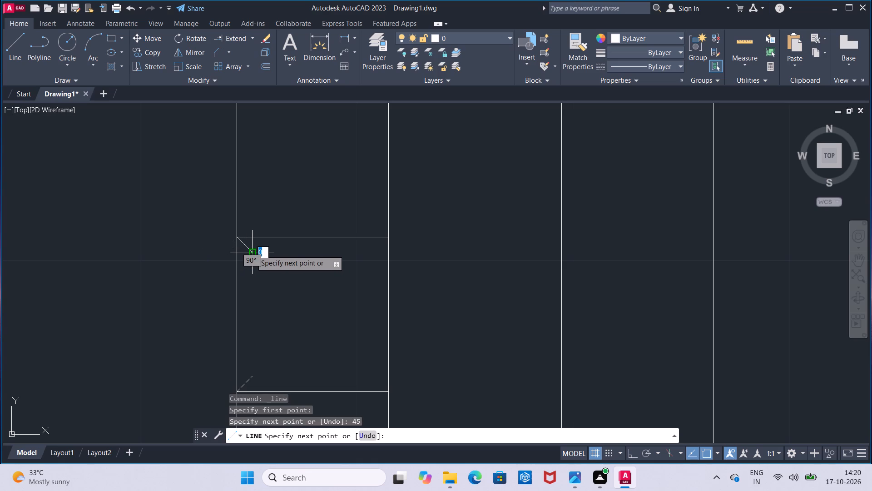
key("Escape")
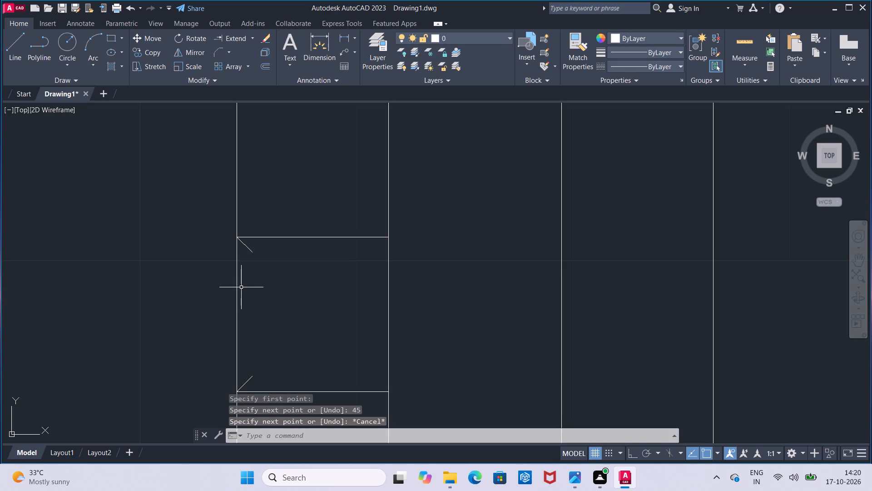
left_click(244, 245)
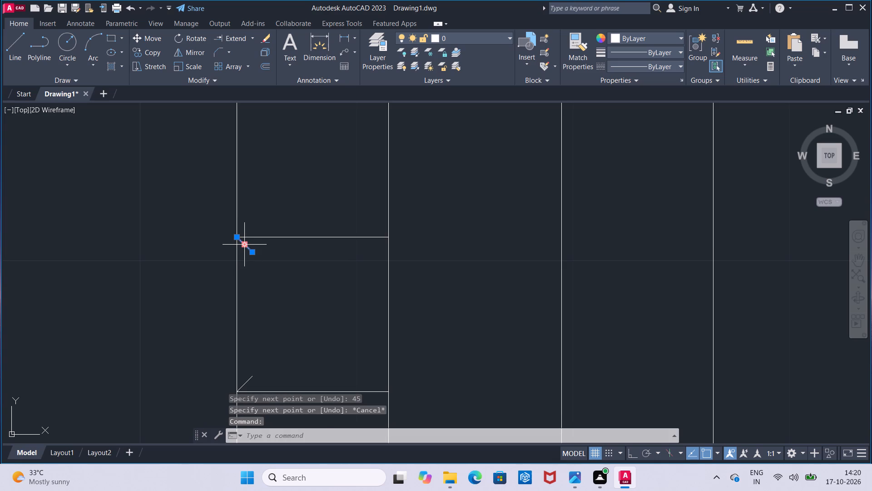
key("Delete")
Draw a 1 mm line at 45° down and inward from the outer end of the left prong's upper horizontal line.
left_click(25, 65)
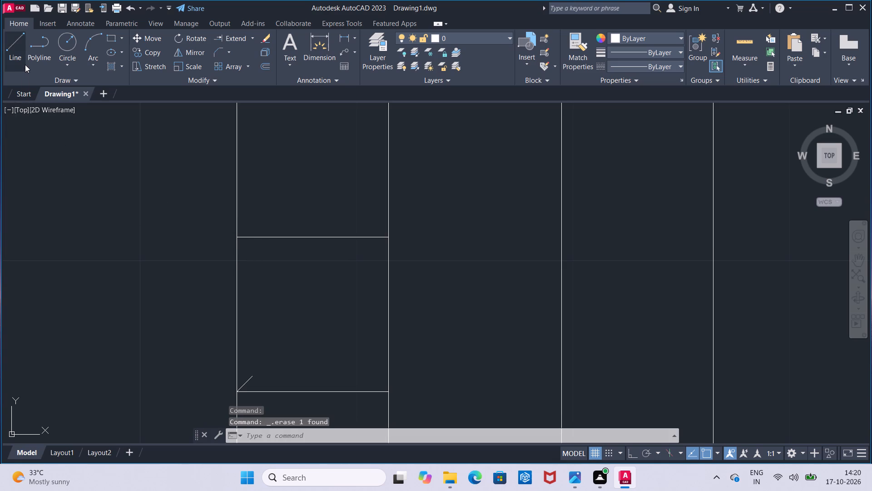
left_click(238, 235)
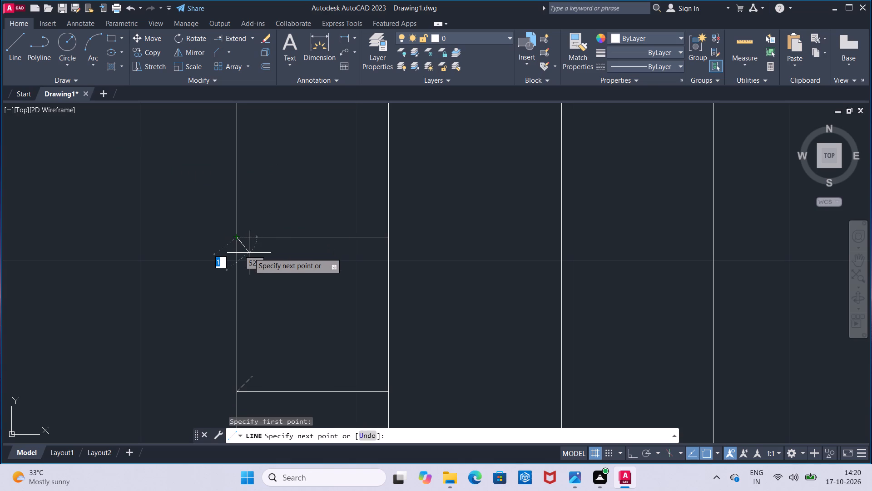
key("1")
key("Tab")
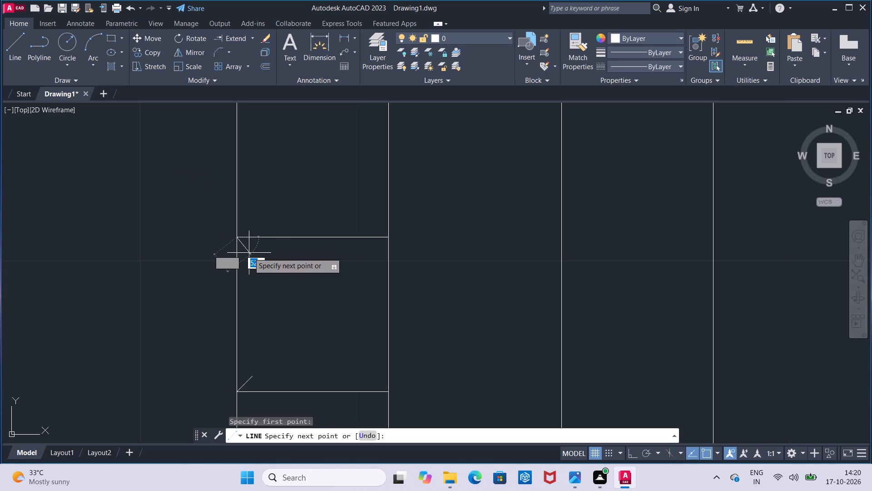
type("45")
key("Return")
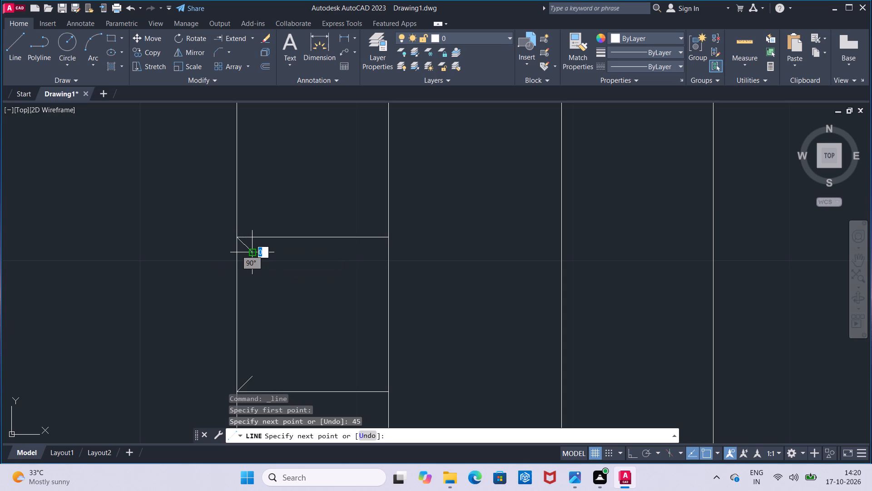
key("Escape")
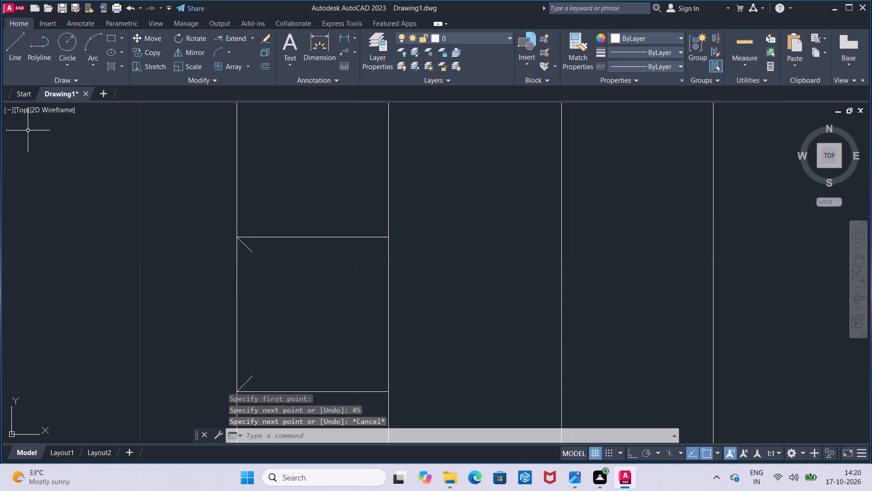
With Ortho on, draw a vertical line joining the inner ends of the two 45° lines in the left prong.
left_click(24, 57)
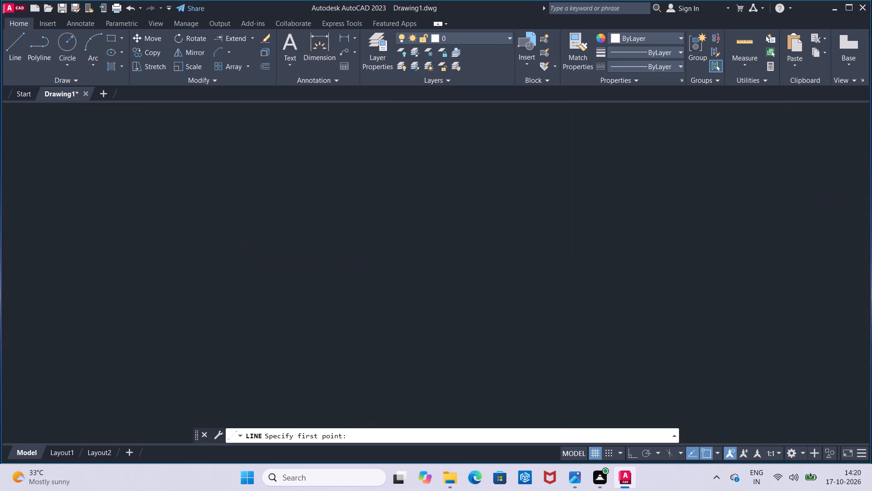
left_click(633, 452)
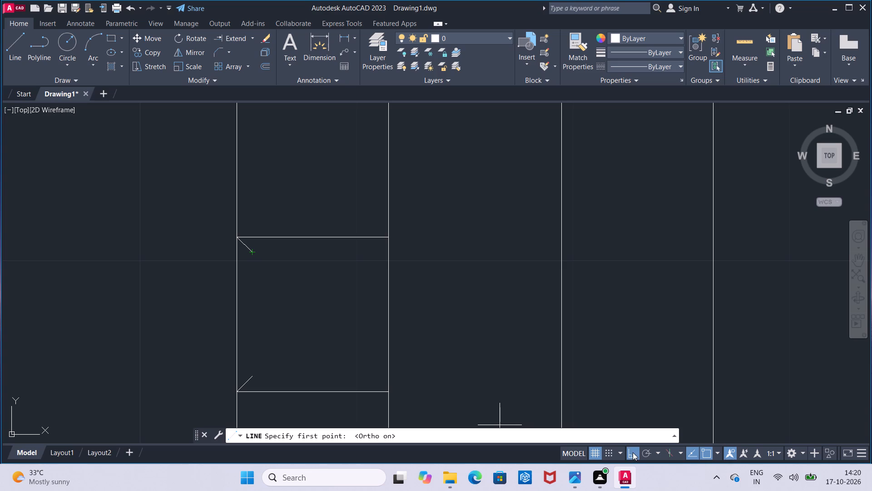
left_click(253, 254)
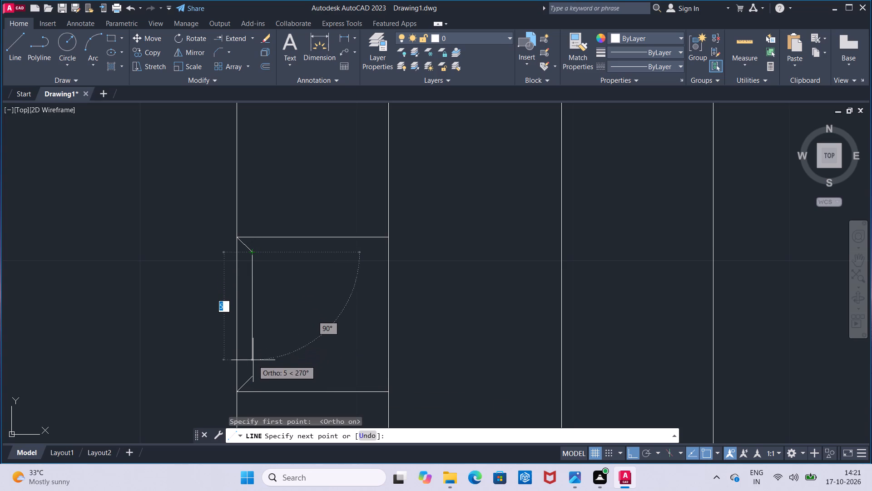
left_click(253, 377)
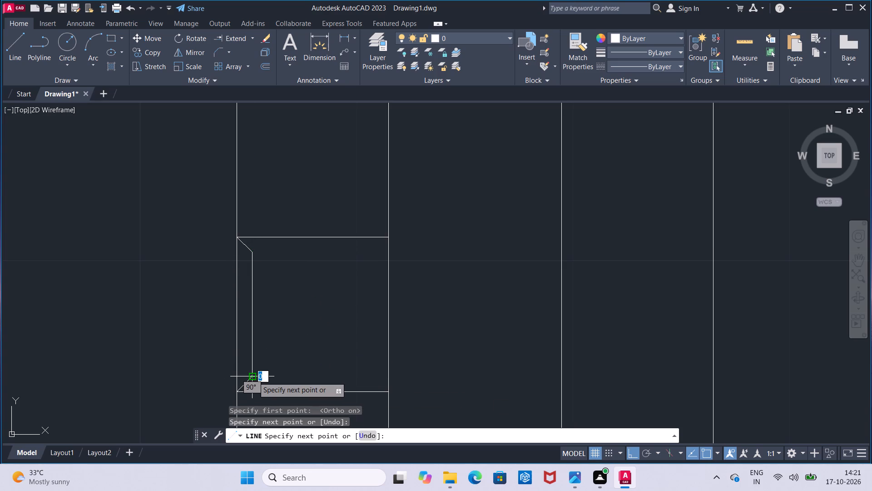
key("Escape")
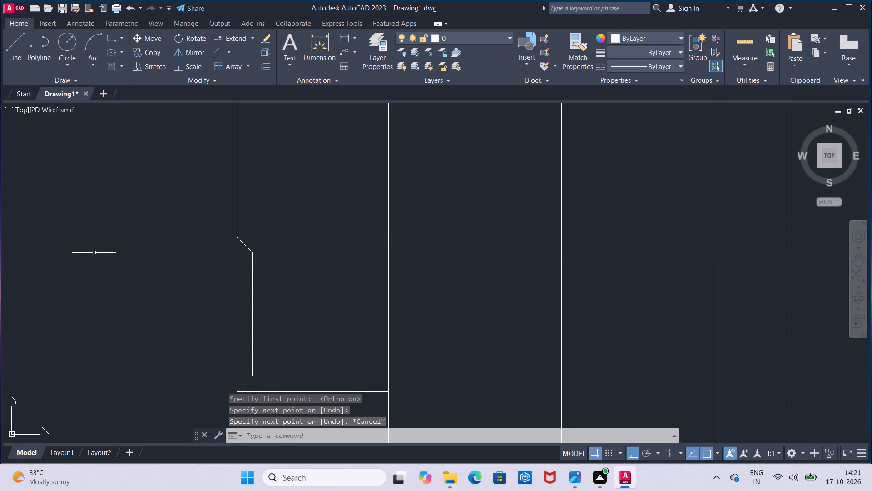
Trim away the two horizontal lines that cross the left prong from the outer ends of the 45° lines.
left_click(253, 41)
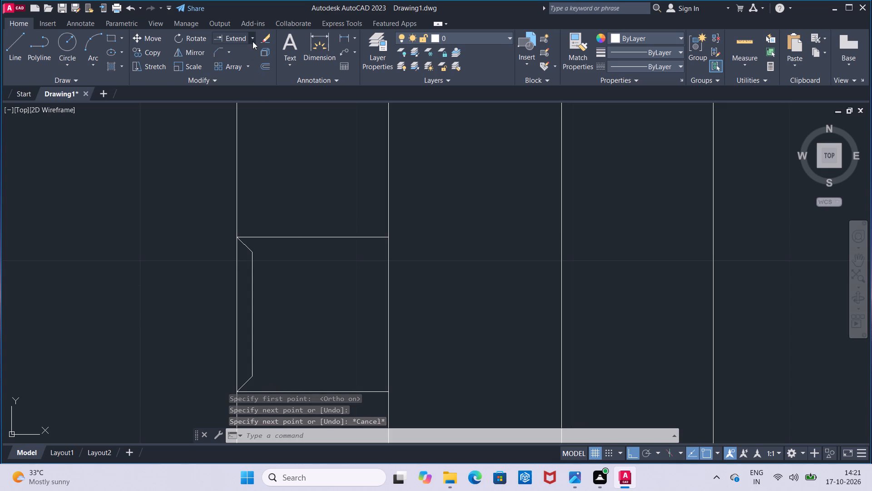
left_click(253, 57)
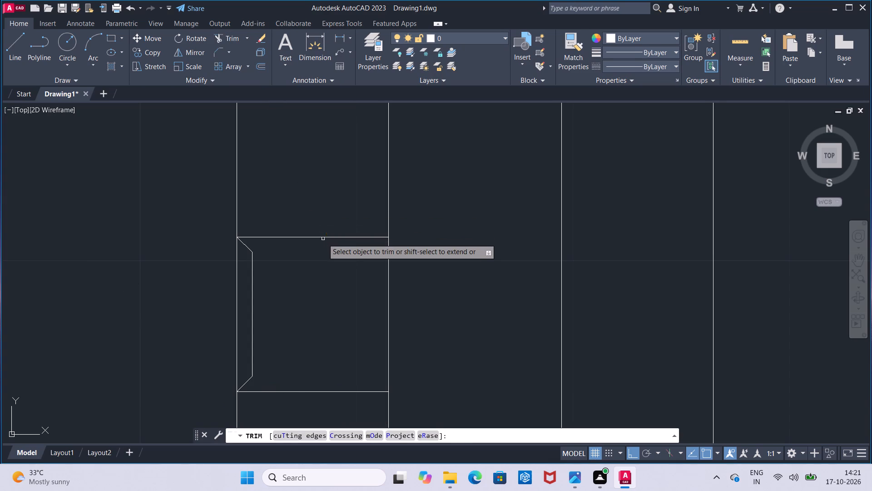
left_click(323, 239)
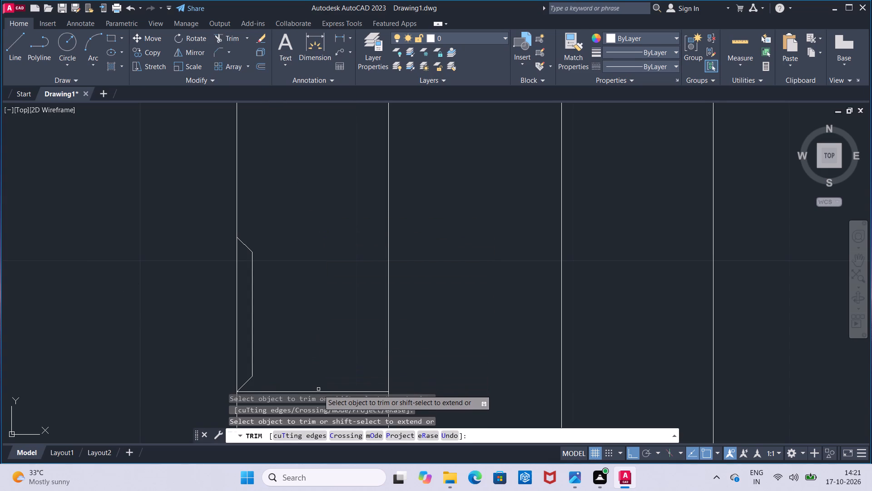
left_click(318, 391)
key("Escape")
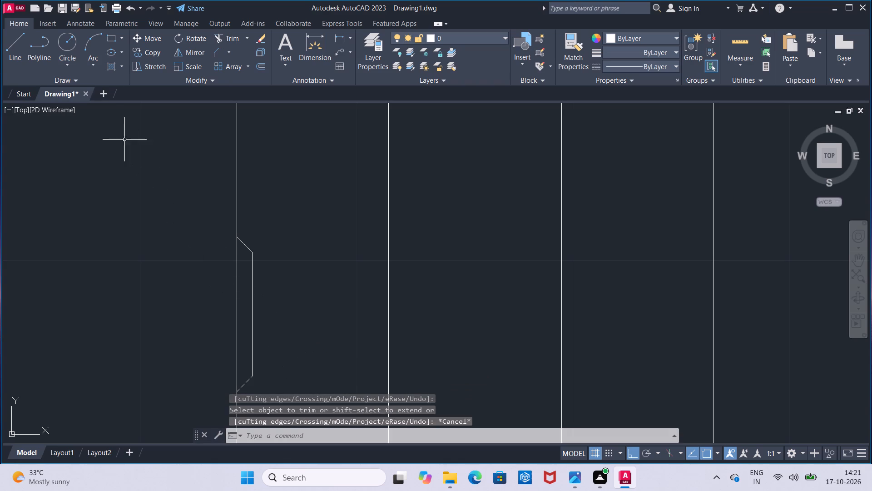
Draw two horizontal lines from the inner ends of the 45° lines to the left prong's slot edge.
left_click(17, 69)
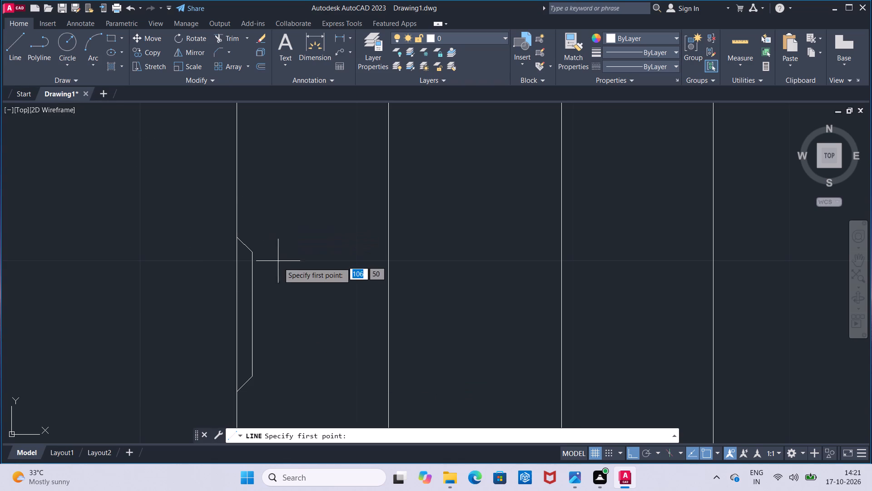
left_click_drag(253, 252, 297, 261)
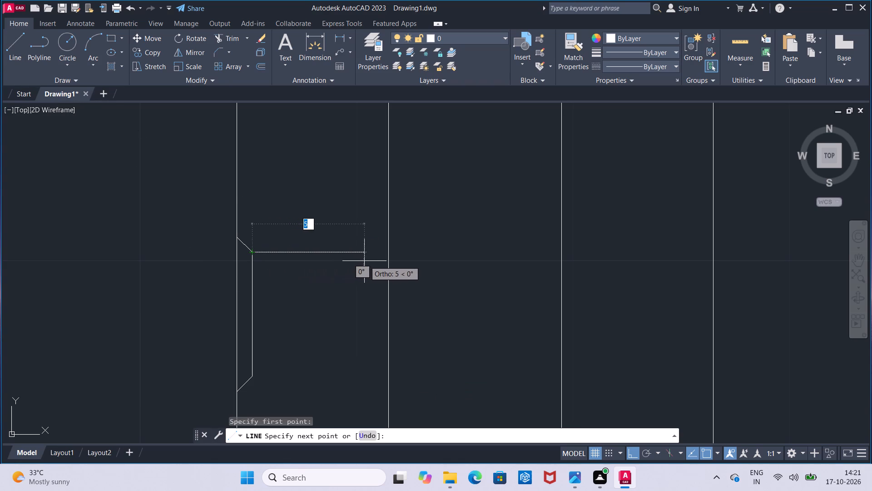
left_click(390, 252)
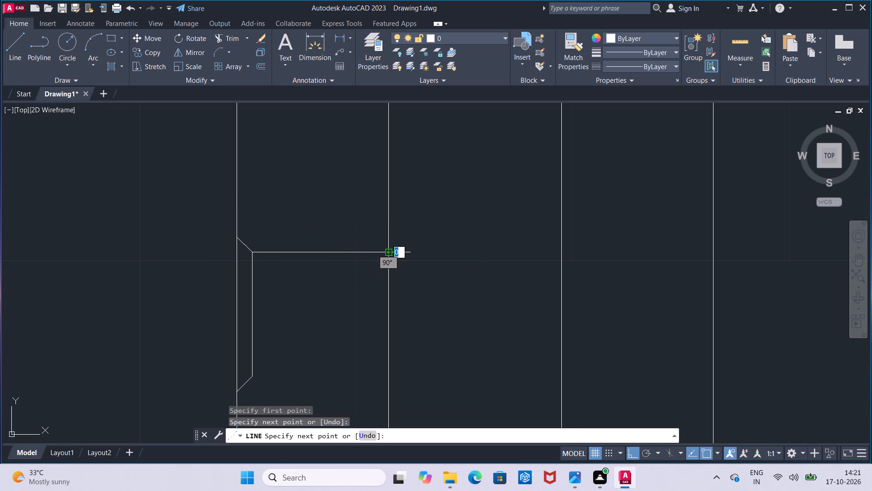
key("Escape")
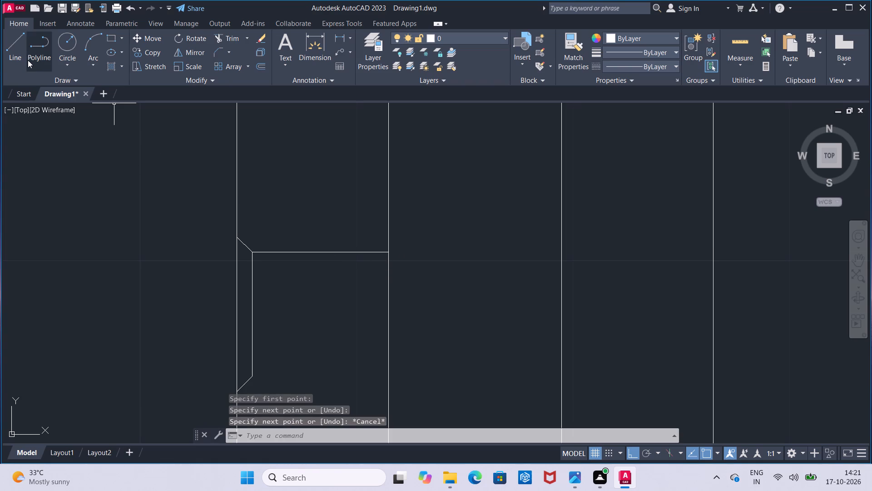
left_click(15, 55)
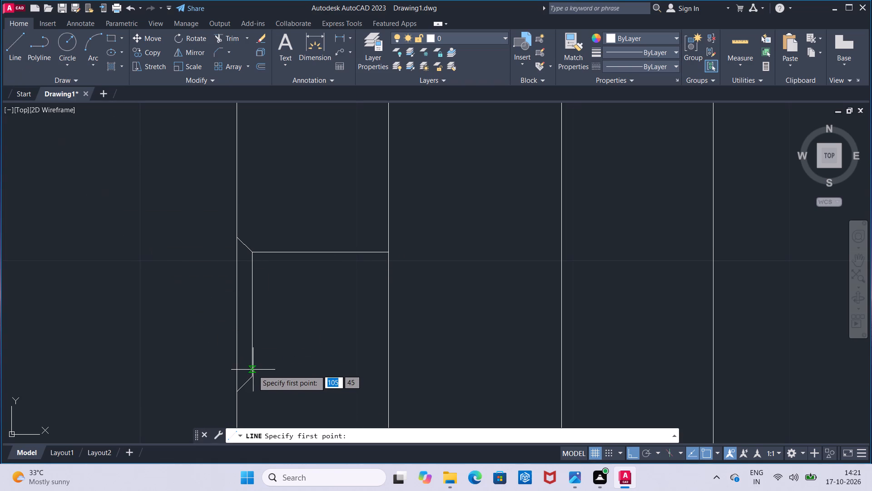
left_click(251, 375)
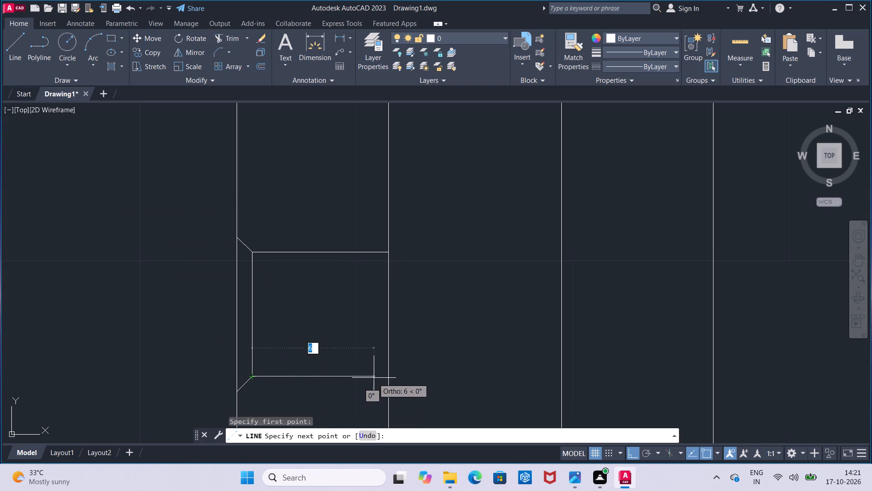
left_click(388, 378)
key("Escape")
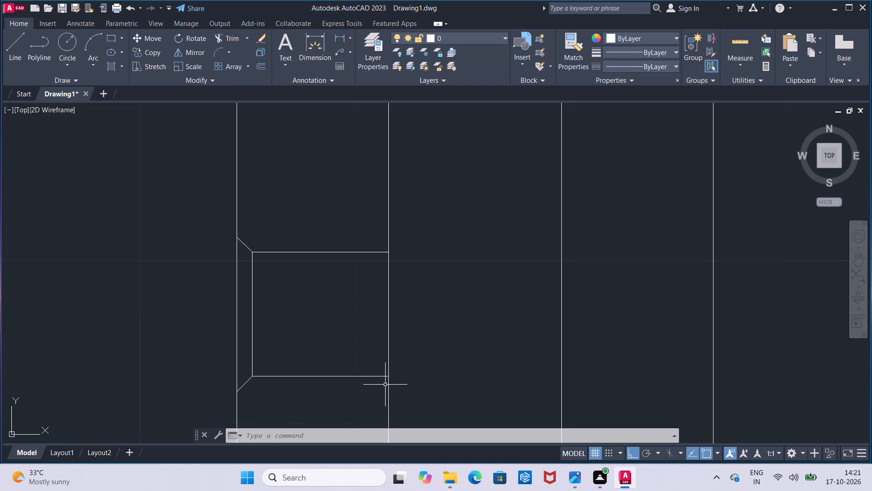
Draw a horizontal line across the left prong, level with the bottom of the front view's hook tip, and trim its outer overhang.
scroll(391, 369, "down", 3)
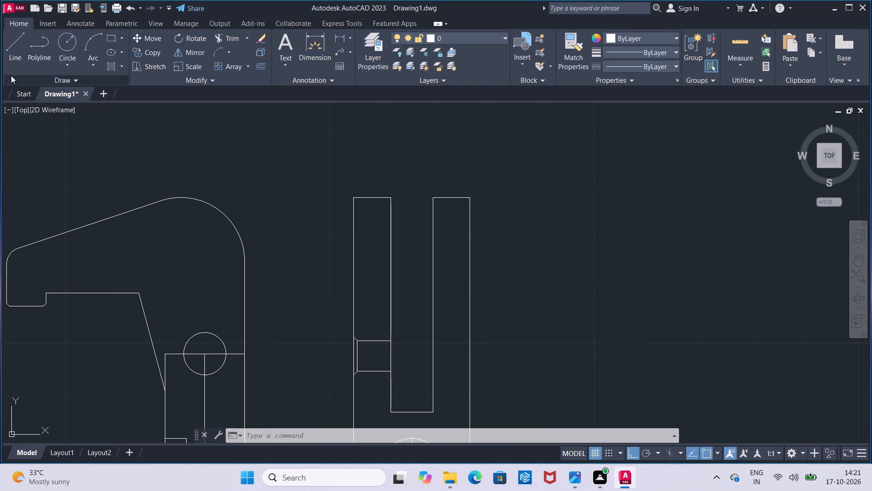
left_click(15, 63)
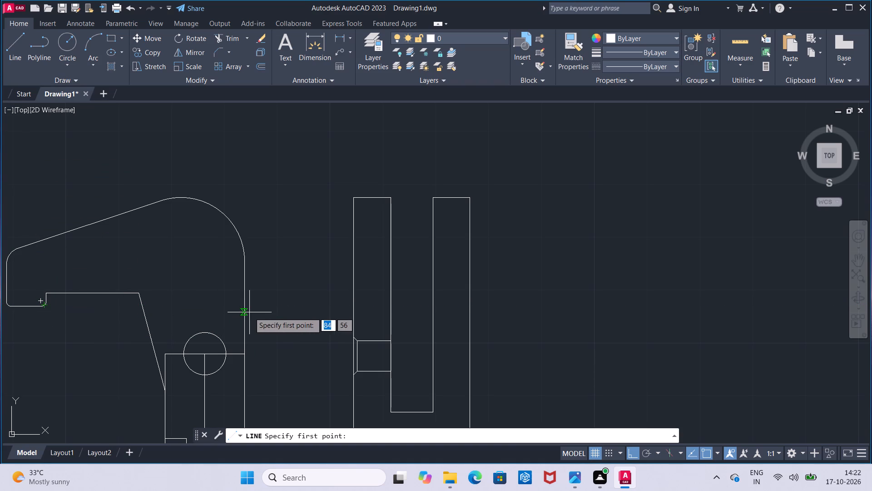
left_click(347, 309)
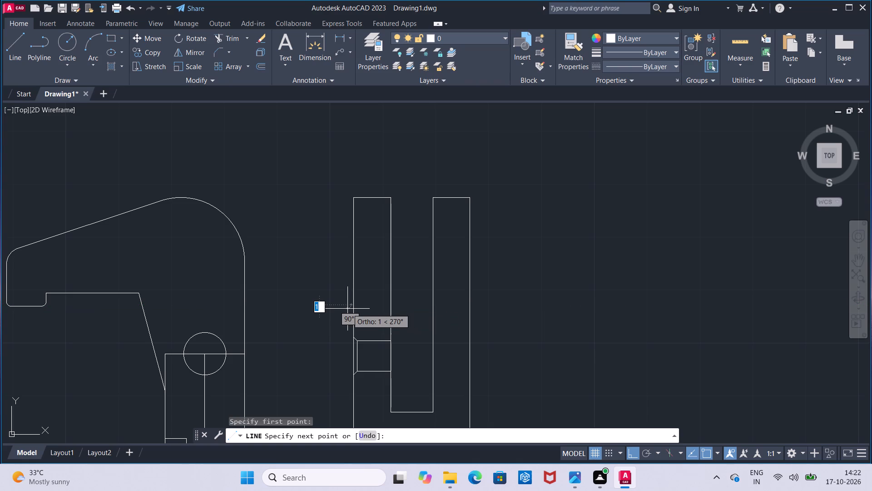
left_click(391, 307)
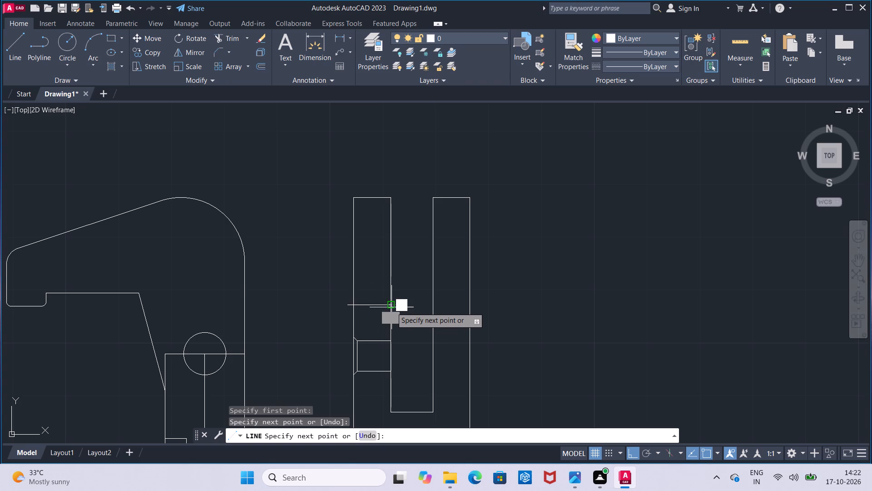
key("Escape")
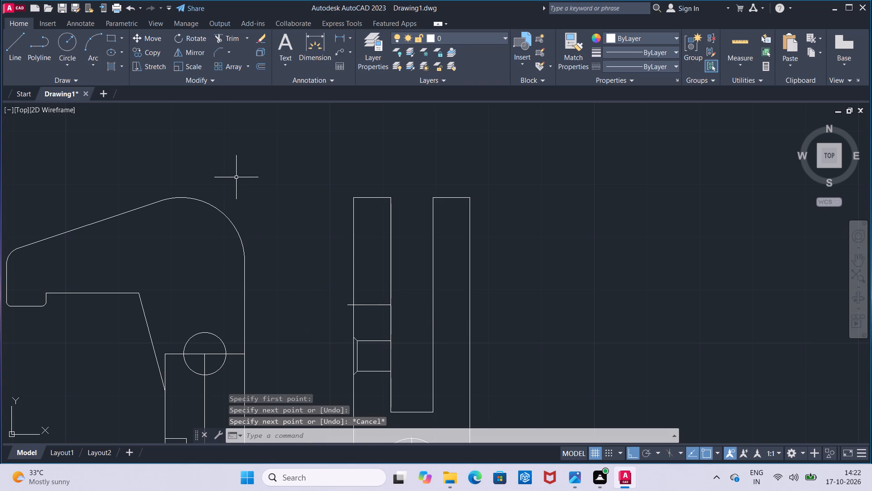
left_click(230, 40)
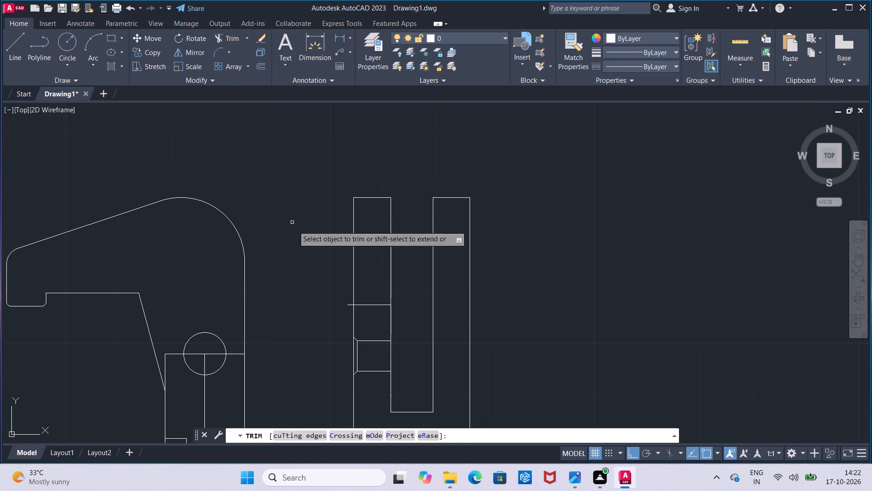
left_click(349, 306)
key("Escape")
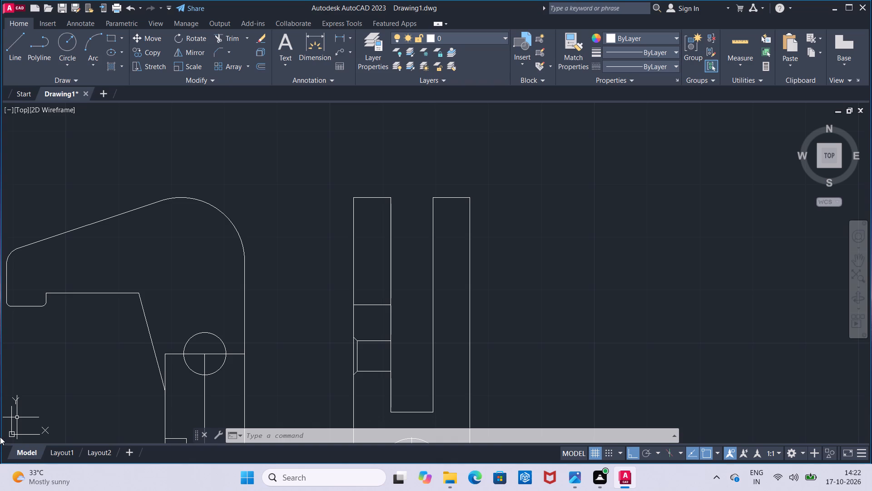
Extend the new horizontal line across the slot and the right prong to the side view's outer edge.
left_click(248, 40)
left_click(240, 80)
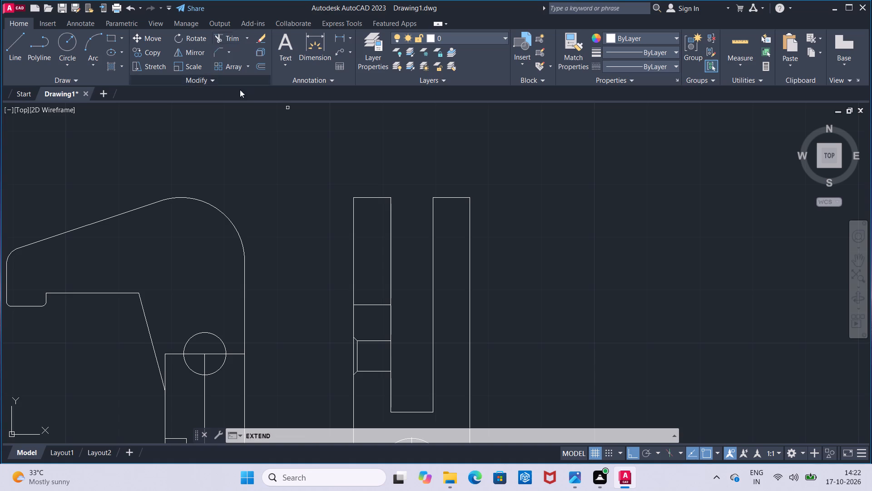
left_click(378, 304)
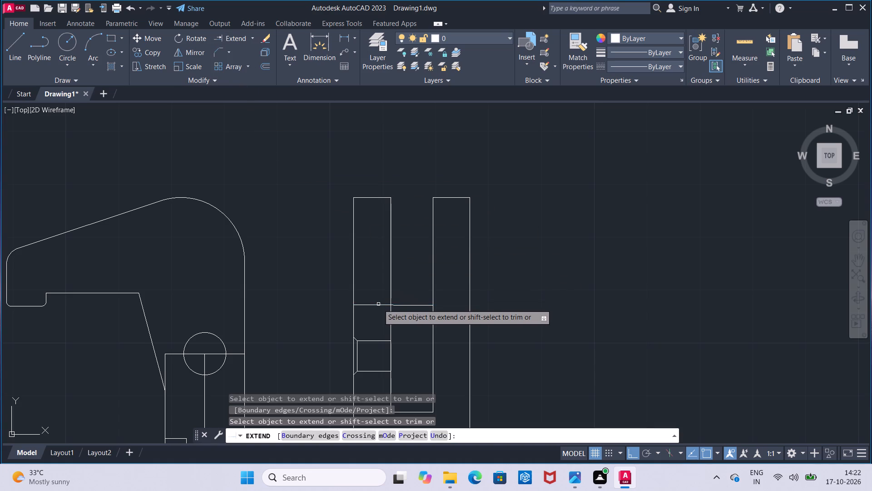
left_click(409, 306)
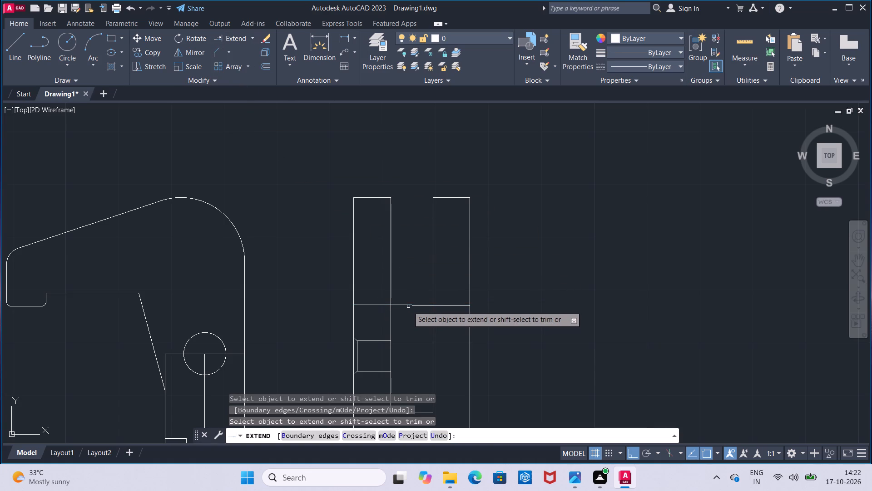
key("Escape")
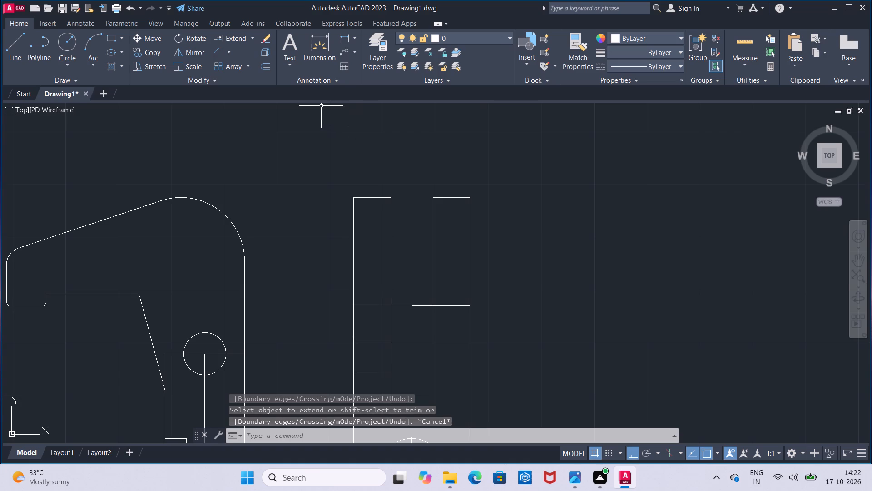
Trim the part of the extended horizontal line that spans the open slot between the prongs.
left_click(249, 37)
left_click(251, 47)
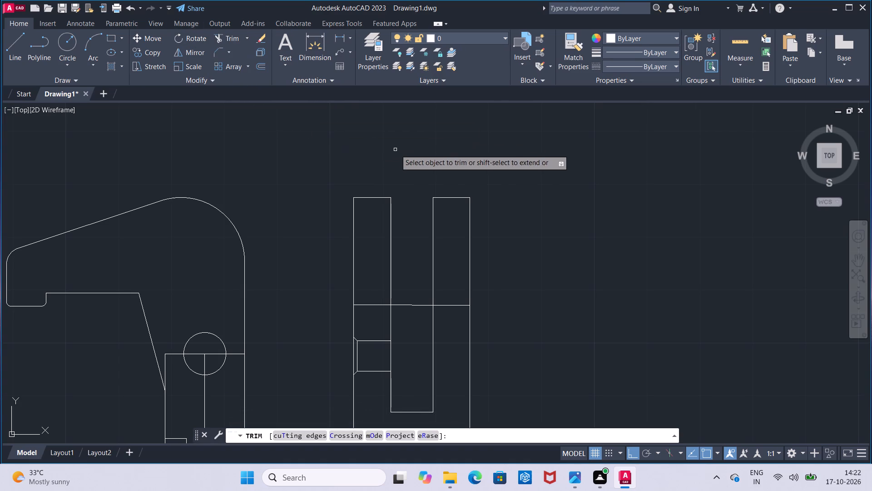
left_click_drag(398, 156, 402, 249)
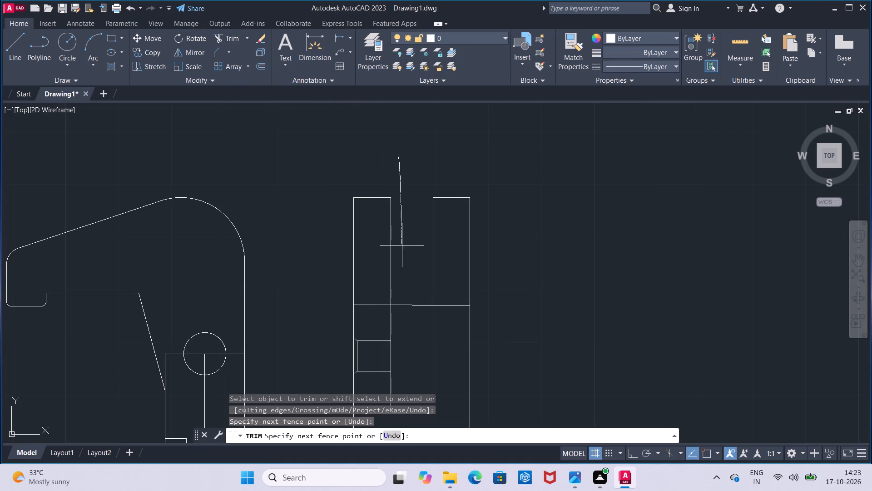
left_click_drag(402, 249, 404, 317)
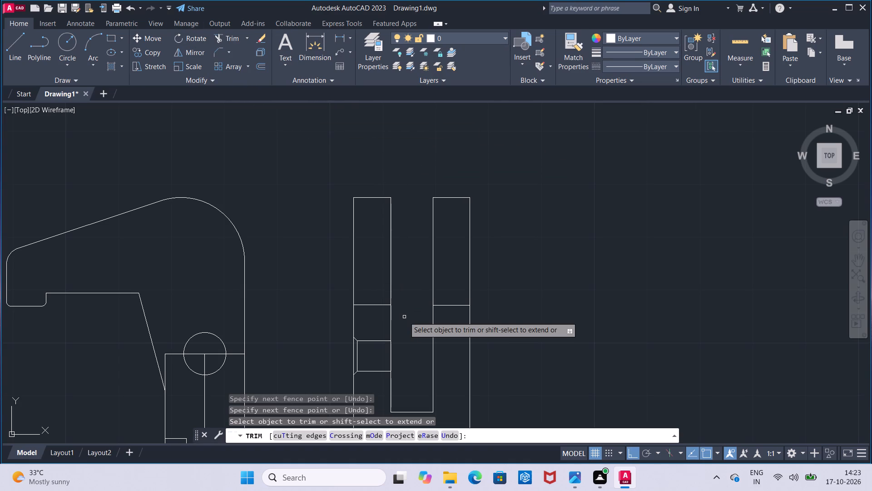
key("Escape")
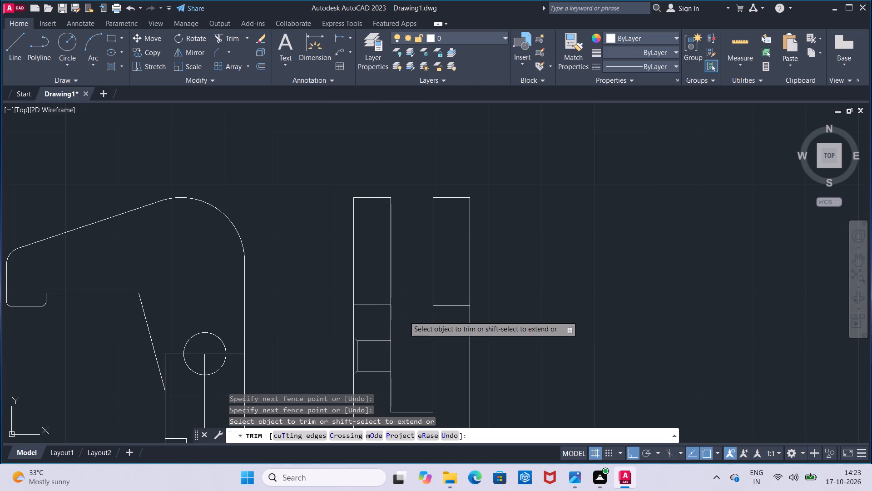
Select all geometry of the front and side views and apply Join.
scroll(404, 316, "down", 2)
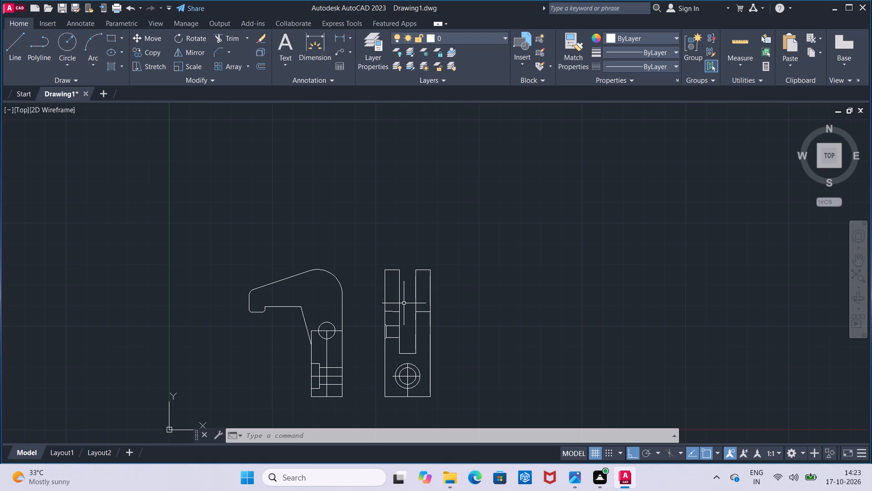
scroll(404, 303, "down", 1)
left_click(280, 241)
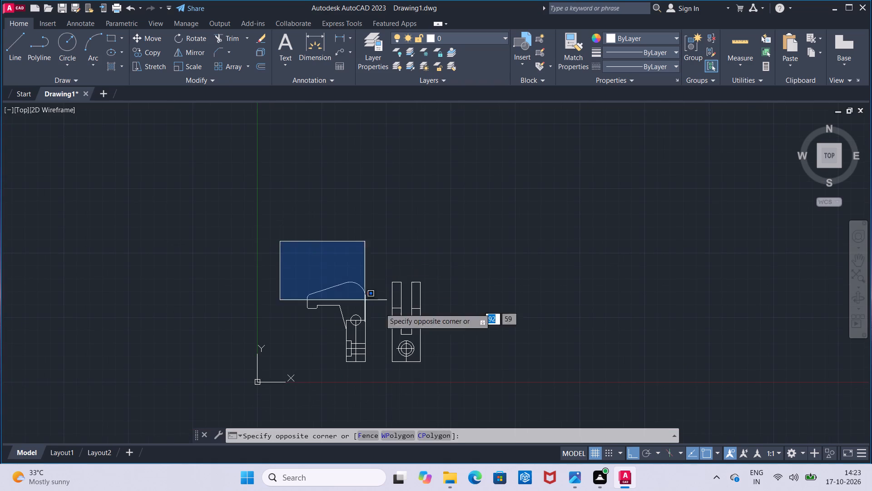
left_click(455, 377)
type("joi")
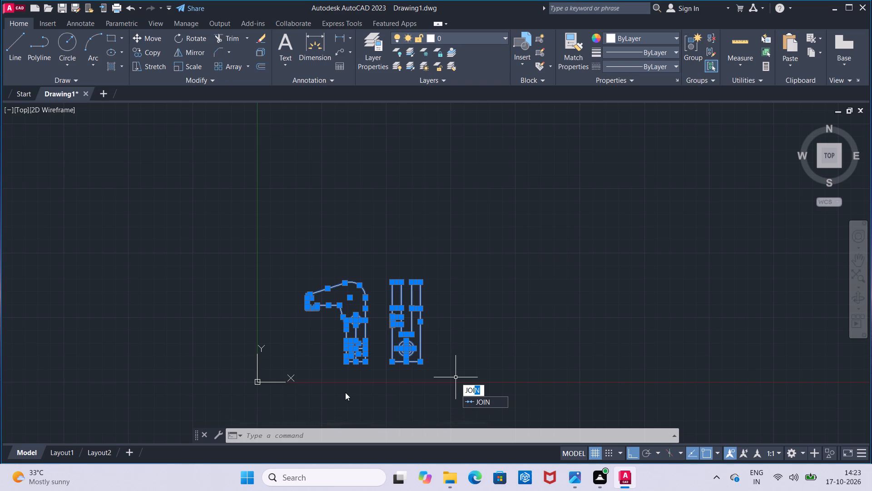
left_click(471, 403)
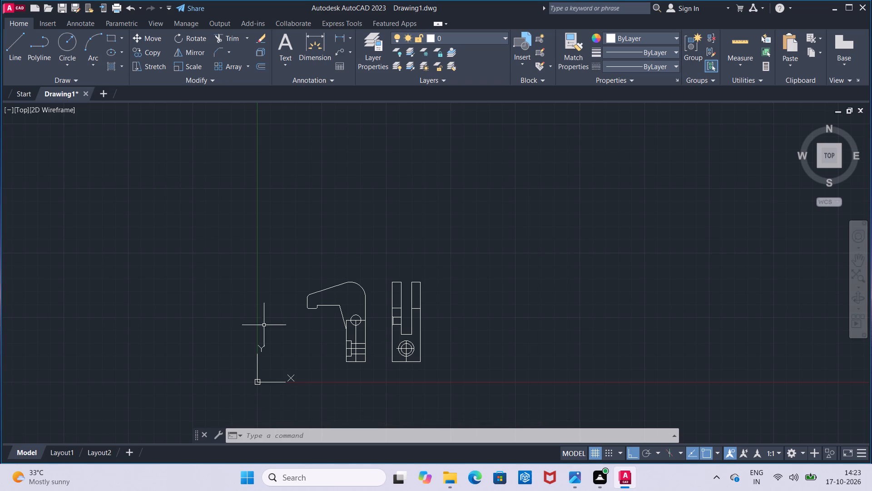
scroll(304, 331, "up", 2)
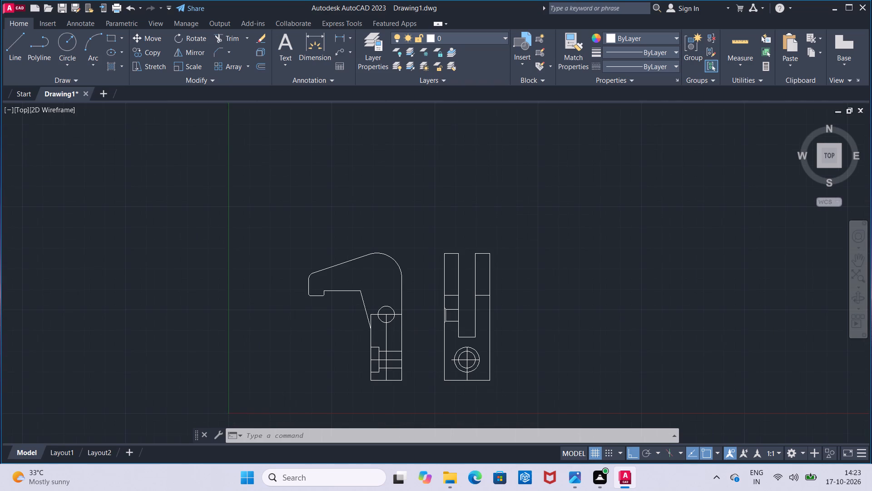
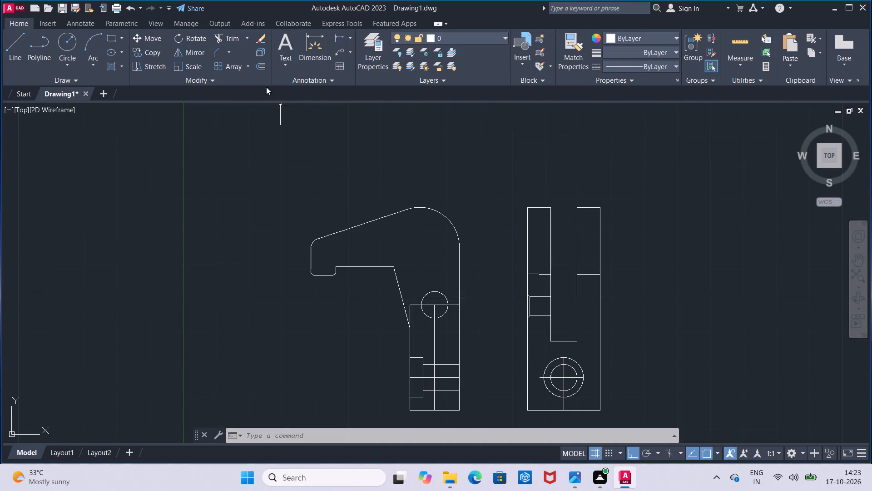
Trim away the horizontal line across the side view's left prong.
left_click(234, 37)
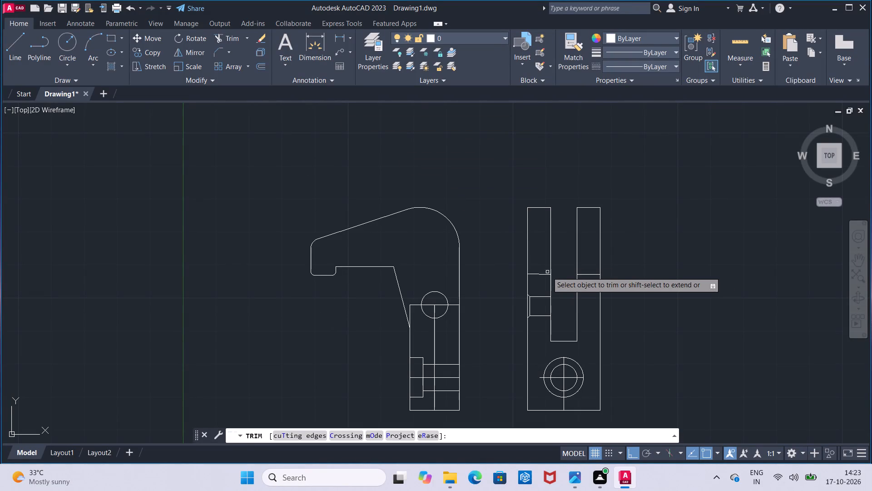
left_click(540, 273)
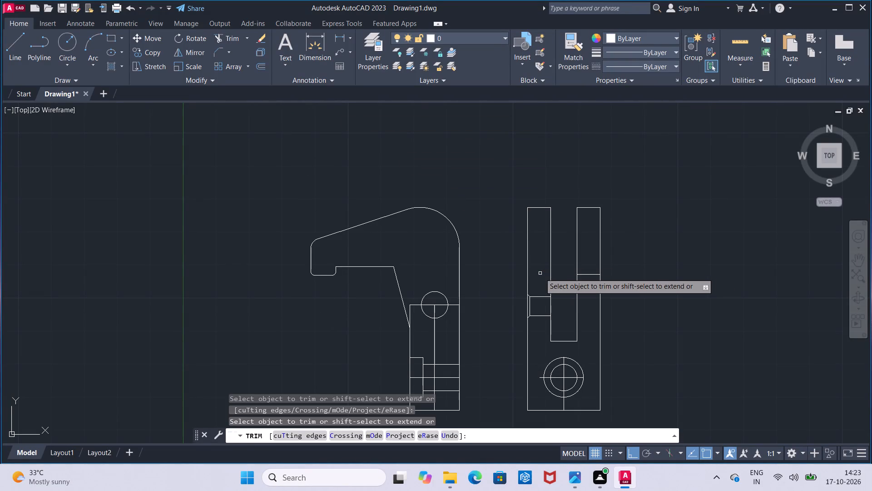
key("Escape")
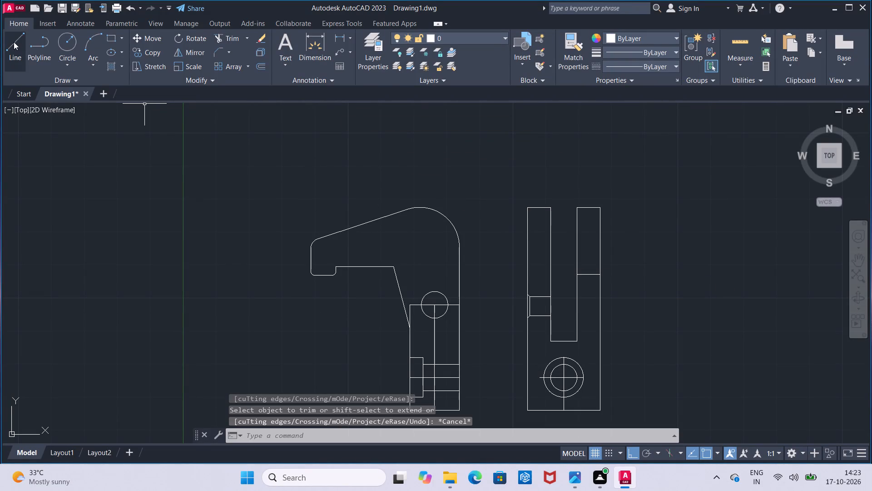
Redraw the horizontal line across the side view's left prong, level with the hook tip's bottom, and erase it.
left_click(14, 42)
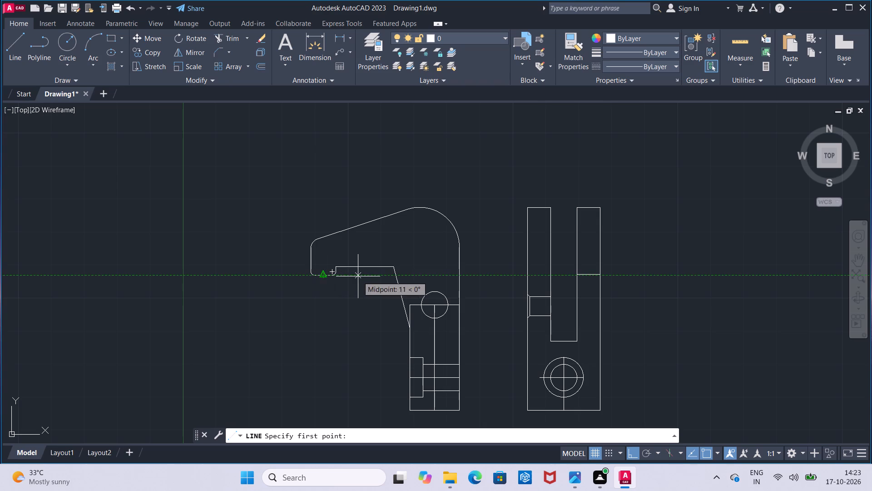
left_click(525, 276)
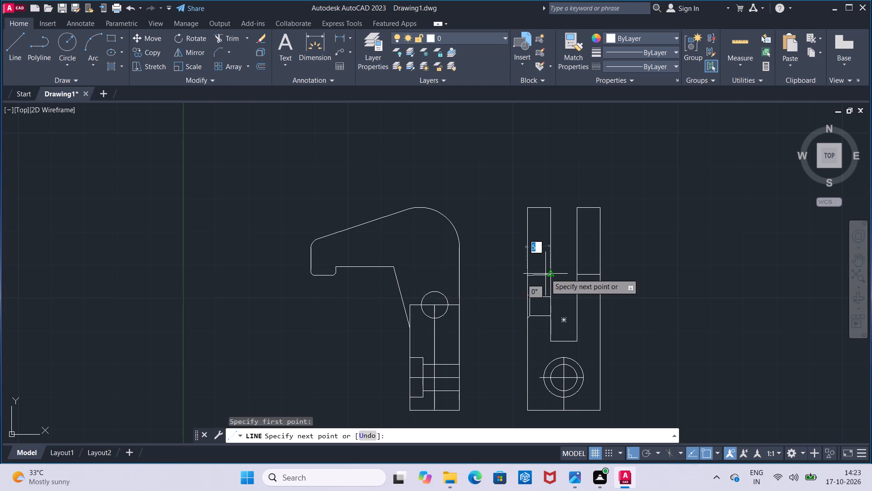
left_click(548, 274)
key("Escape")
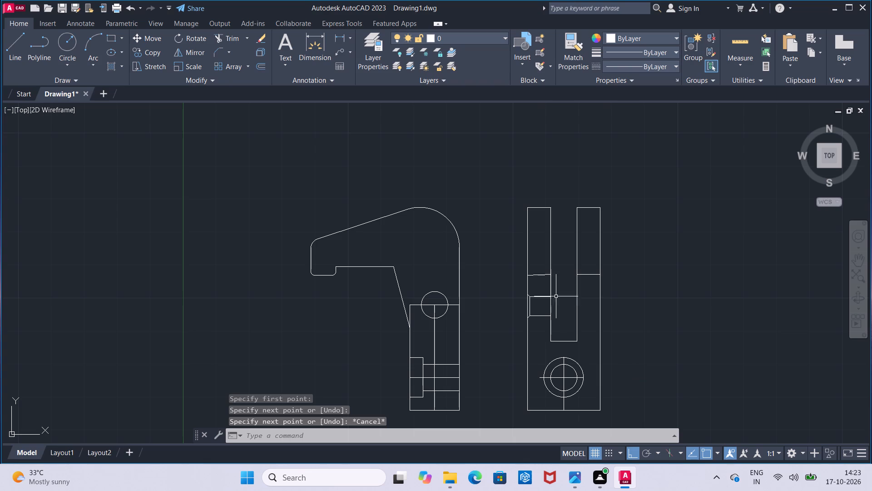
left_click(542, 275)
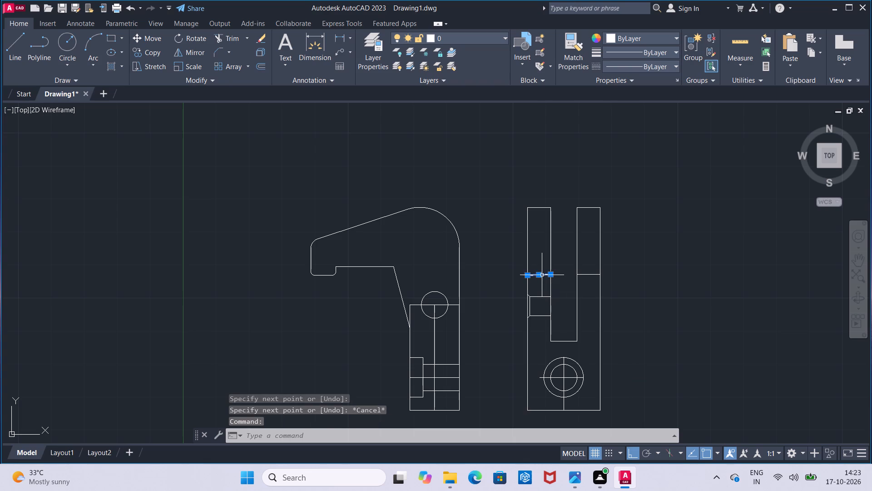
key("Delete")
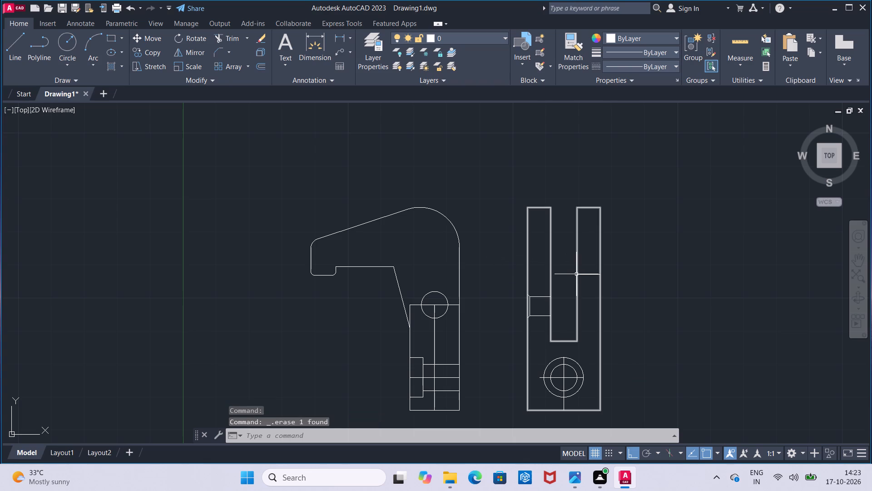
Erase the horizontal line across the side view's right prong.
left_click(591, 274)
key("Delete")
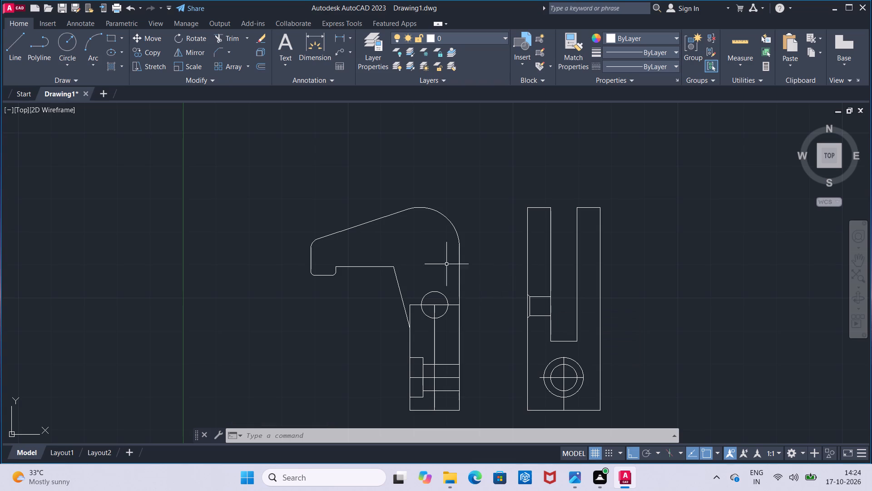
Add radius dimensions to the front view's large top arc and to the rounded upper corner of the hook tip.
left_click(352, 40)
left_click(364, 145)
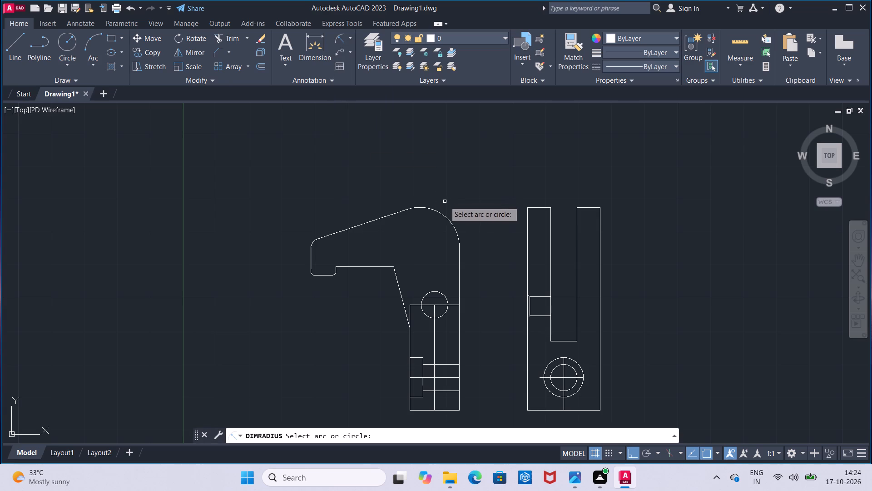
left_click(445, 215)
left_click(456, 198)
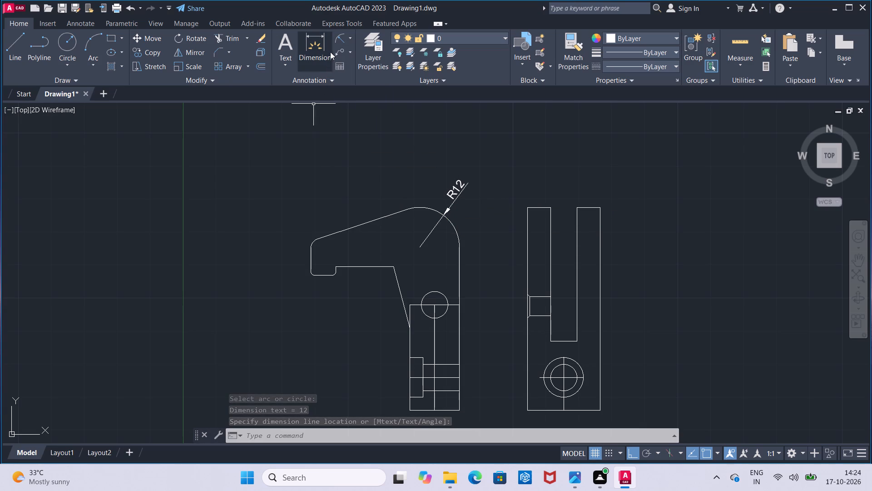
left_click(351, 40)
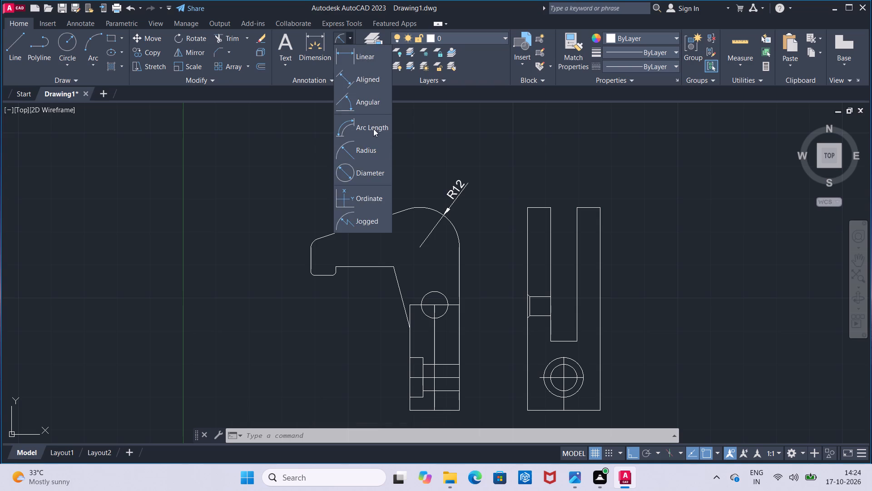
left_click(368, 155)
left_click(313, 243)
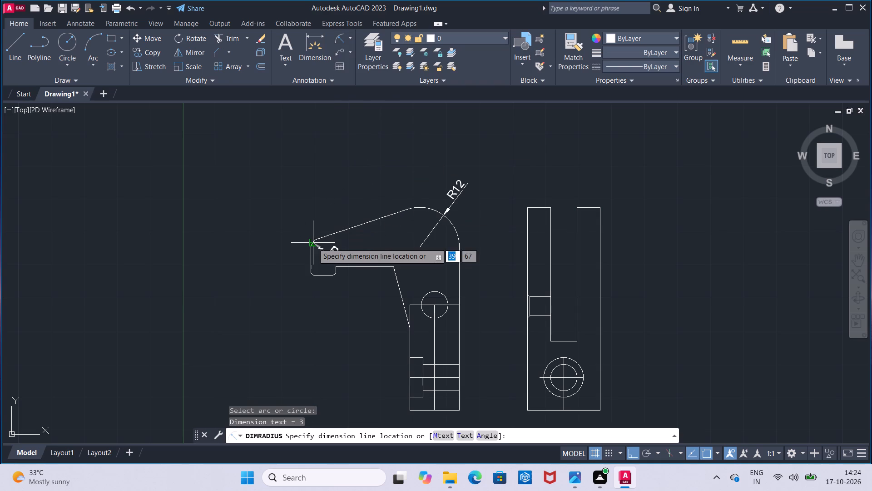
left_click(299, 230)
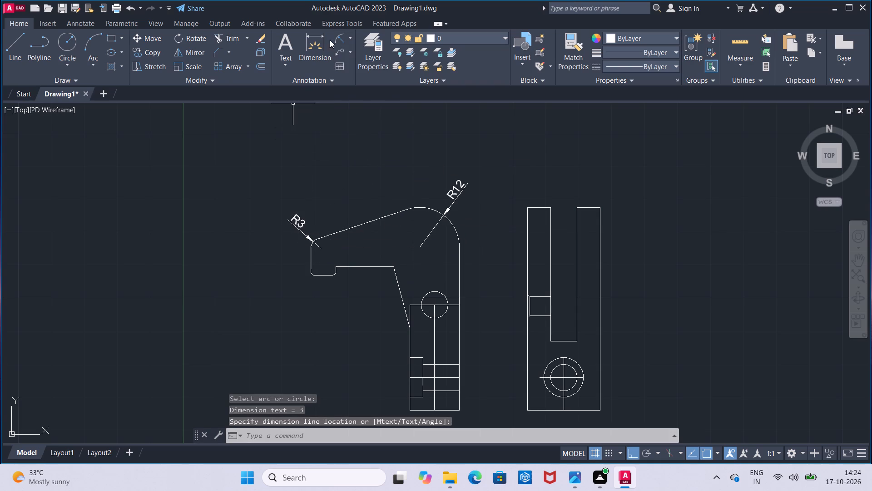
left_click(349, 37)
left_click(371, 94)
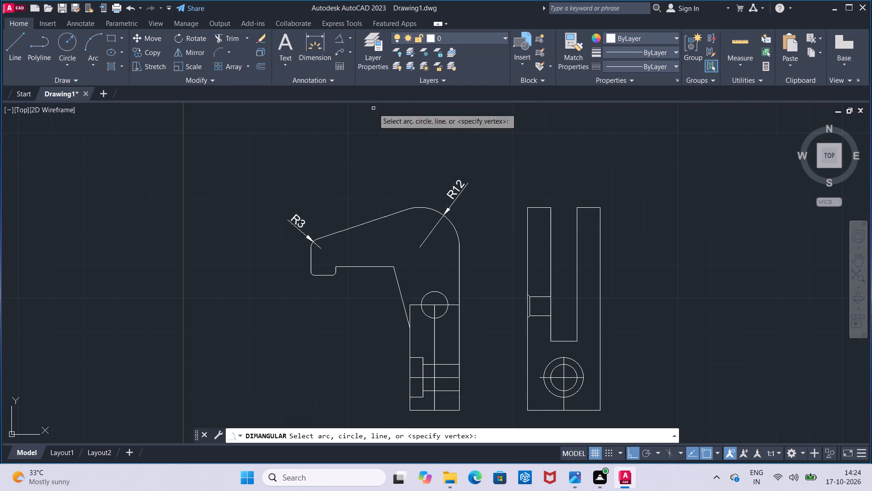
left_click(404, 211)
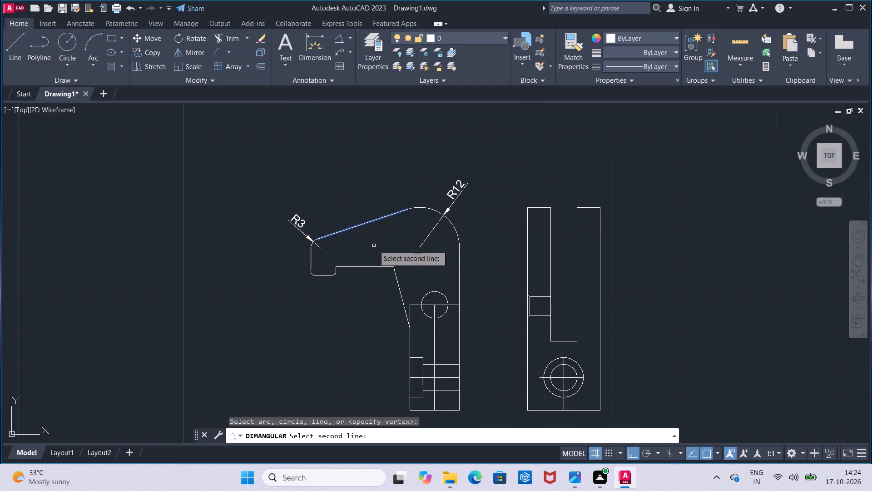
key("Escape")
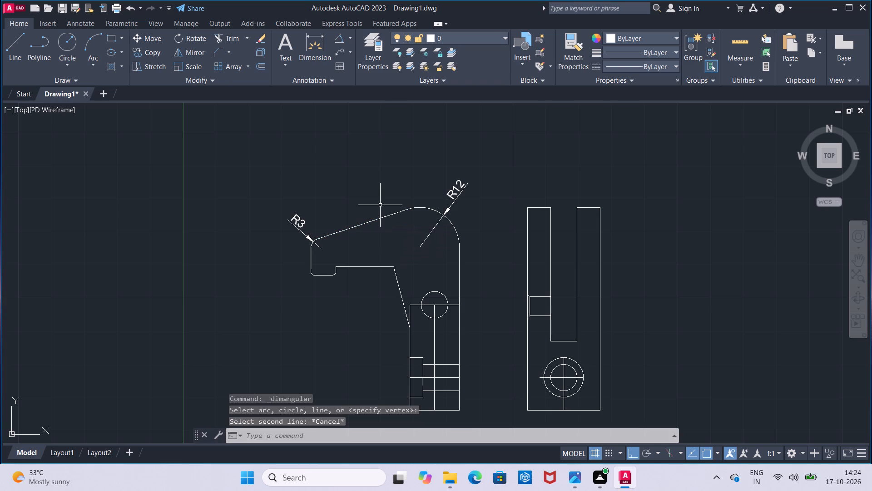
Draw a short horizontal reference line leftward from the top of the front view's large arc, above the sloped edge.
left_click(15, 46)
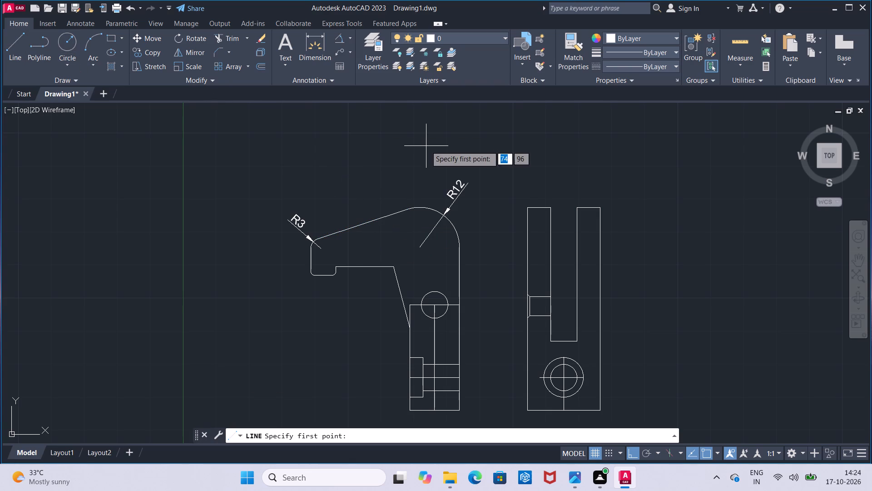
left_click(422, 204)
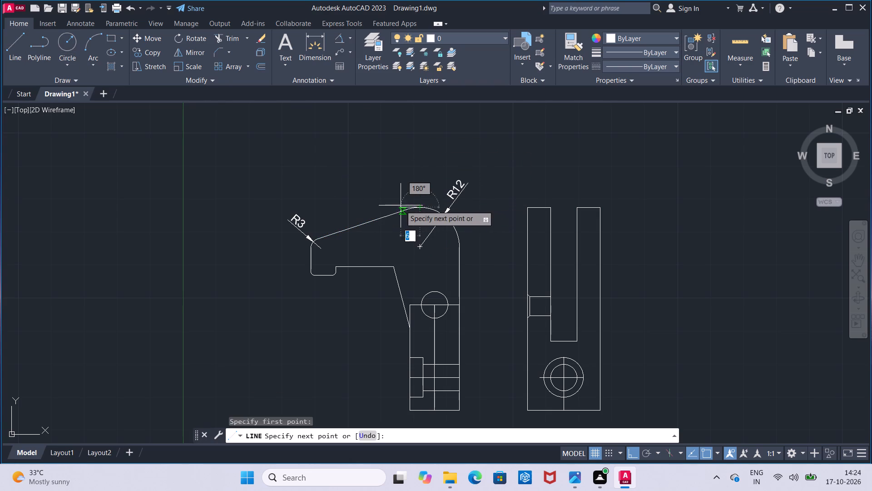
left_click(387, 203)
key("Escape")
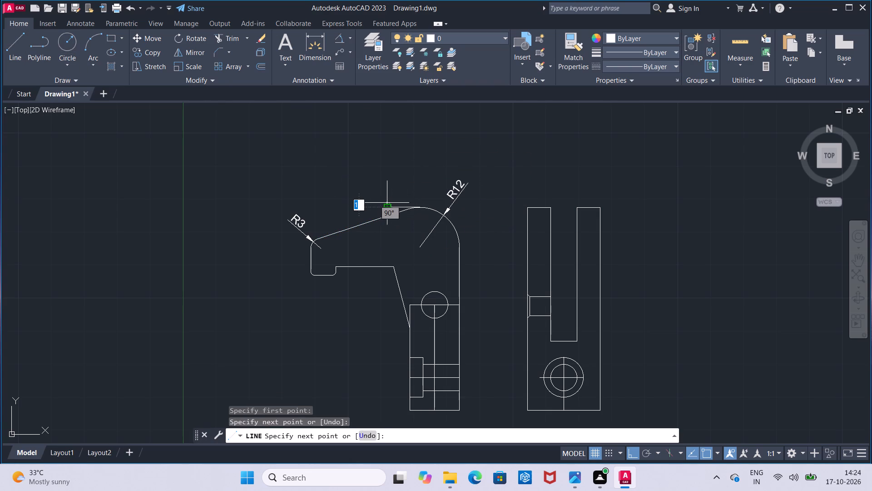
Add an angular dimension between the horizontal reference line and the front view's sloped top edge, placed just beyond the line's left end.
left_click(334, 40)
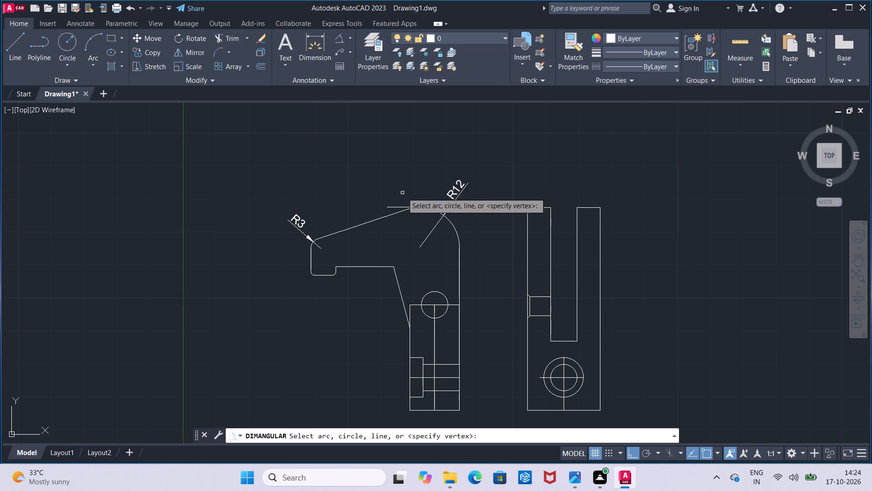
left_click(400, 205)
left_click(397, 212)
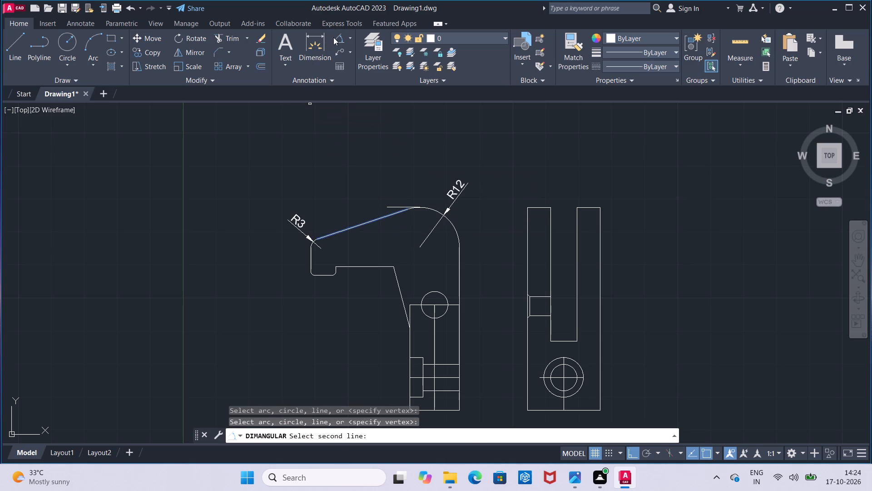
left_click(337, 37)
left_click(391, 206)
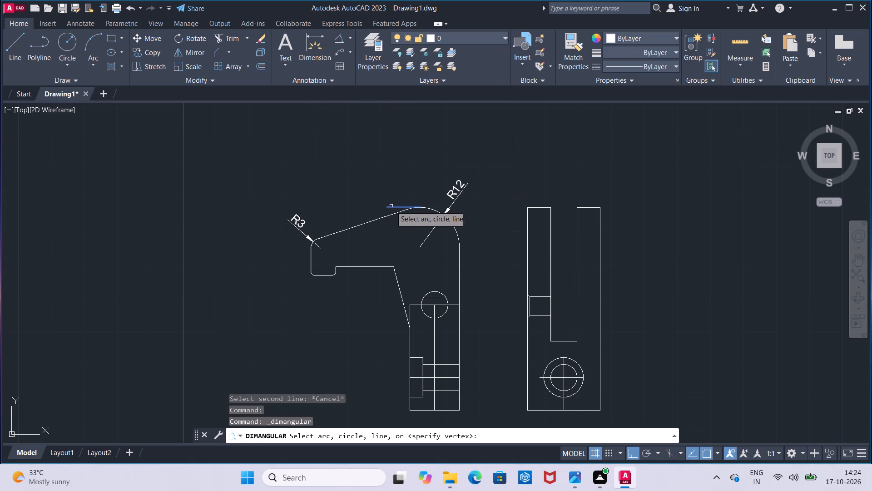
left_click(392, 212)
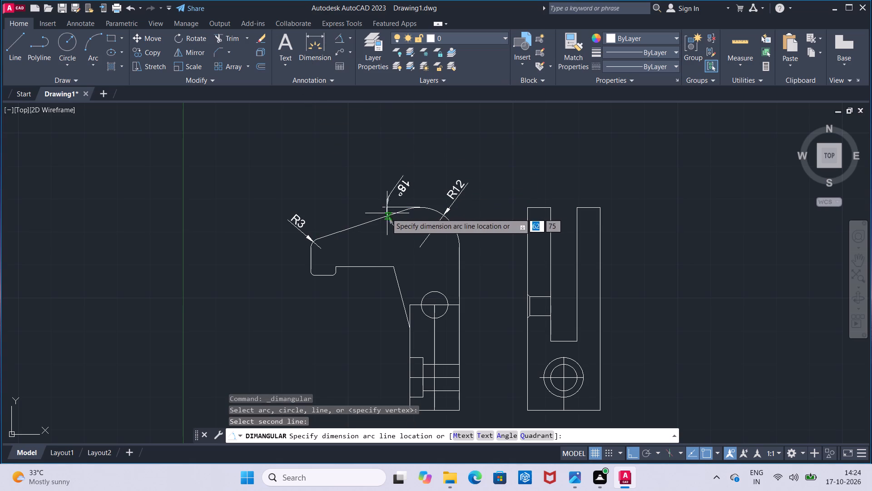
left_click(367, 209)
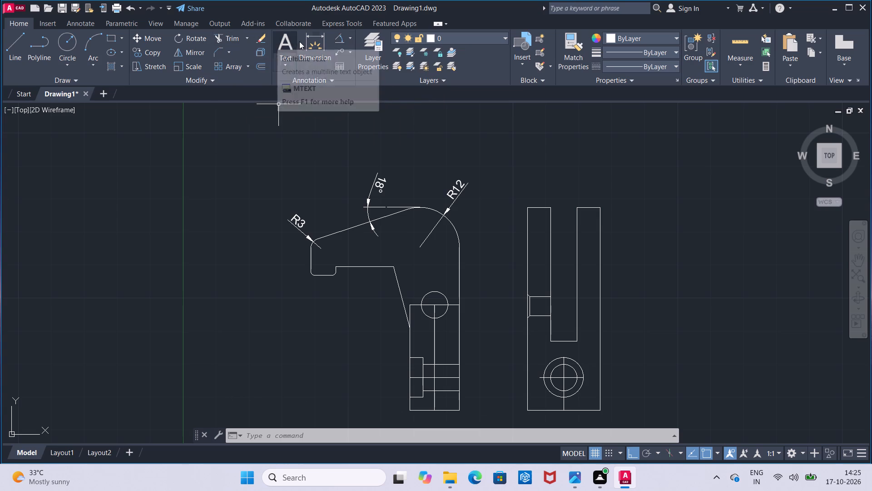
Add a vertical linear dimension from the hook tip's bottom to the front view's base, placed just left of the hook tip.
left_click(347, 40)
left_click(351, 38)
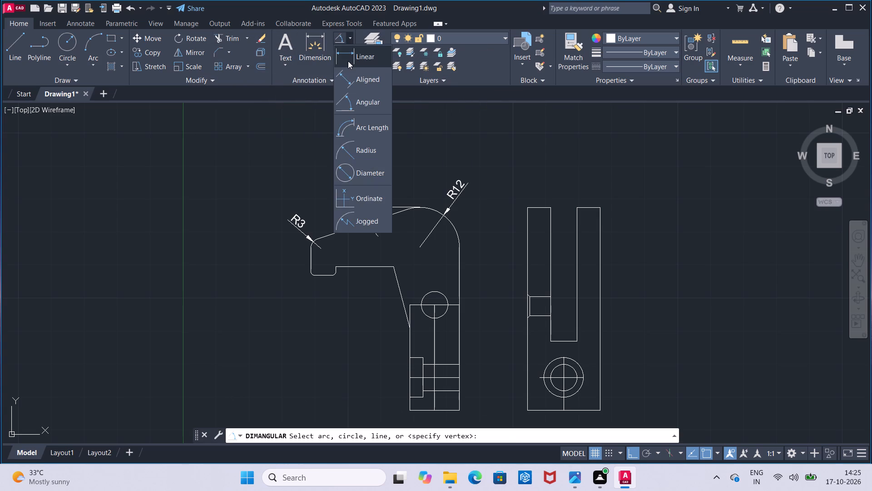
left_click(348, 61)
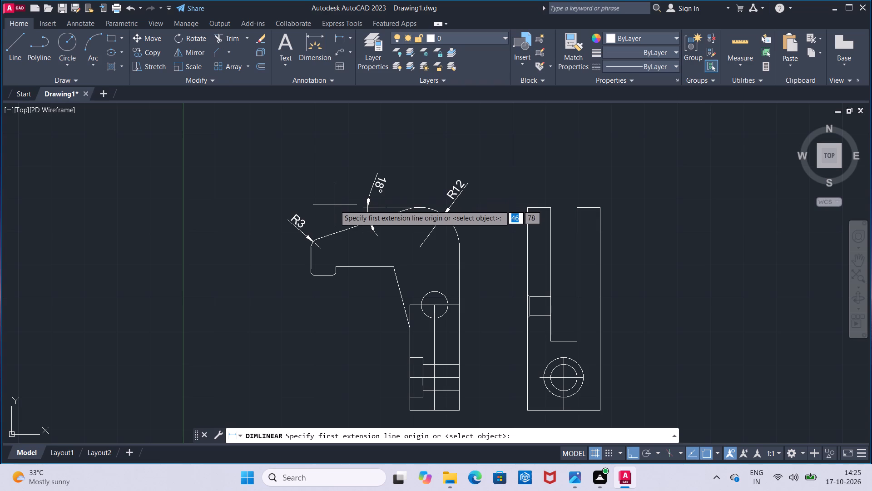
left_click(315, 276)
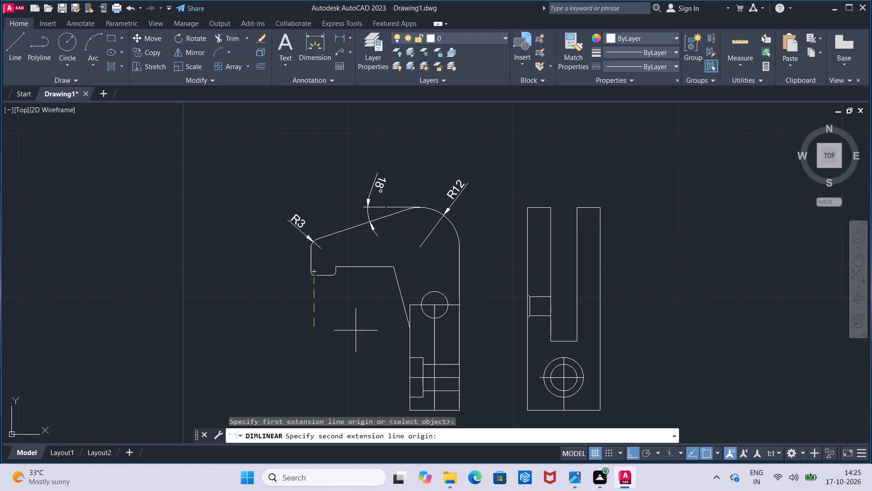
left_click(409, 408)
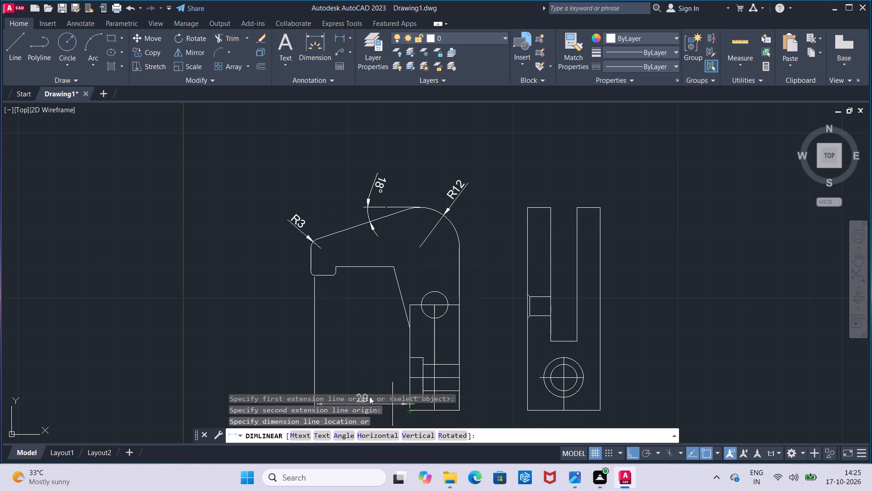
left_click(301, 374)
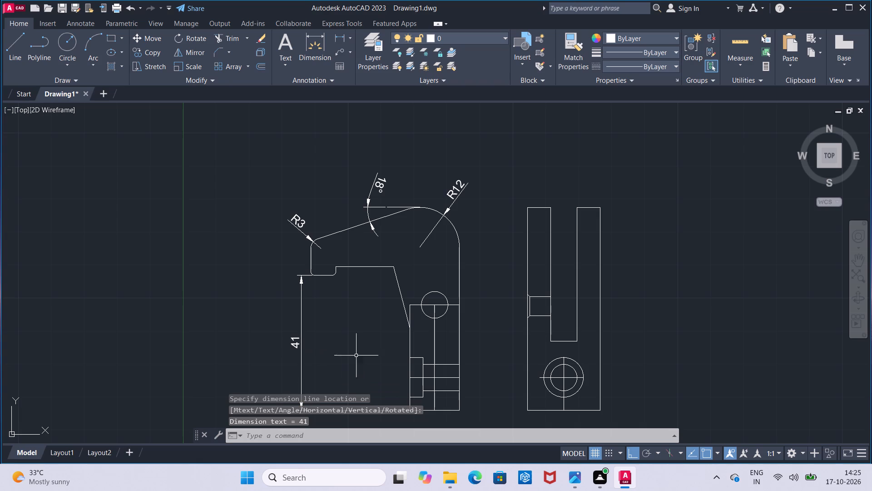
Add a vertical linear dimension from the lower end of the slanted inner edge to the front view's base, inside the previous dimension.
middle_click_drag(377, 361, 383, 306)
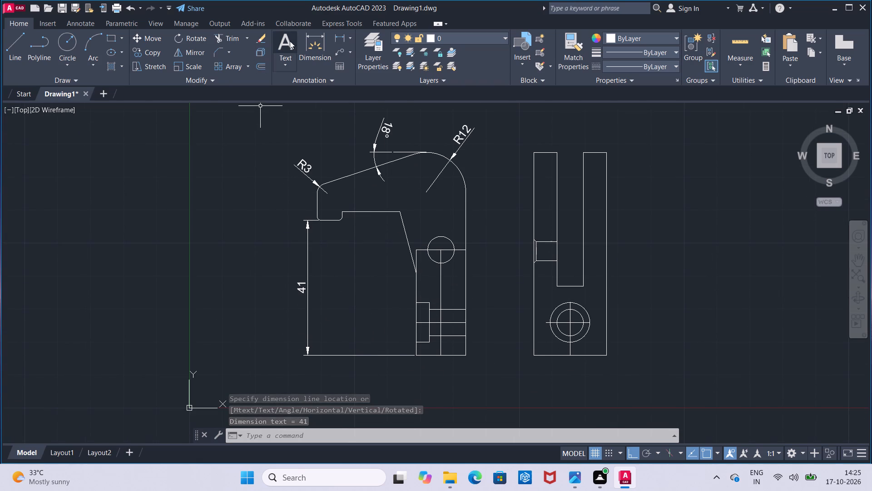
left_click(337, 40)
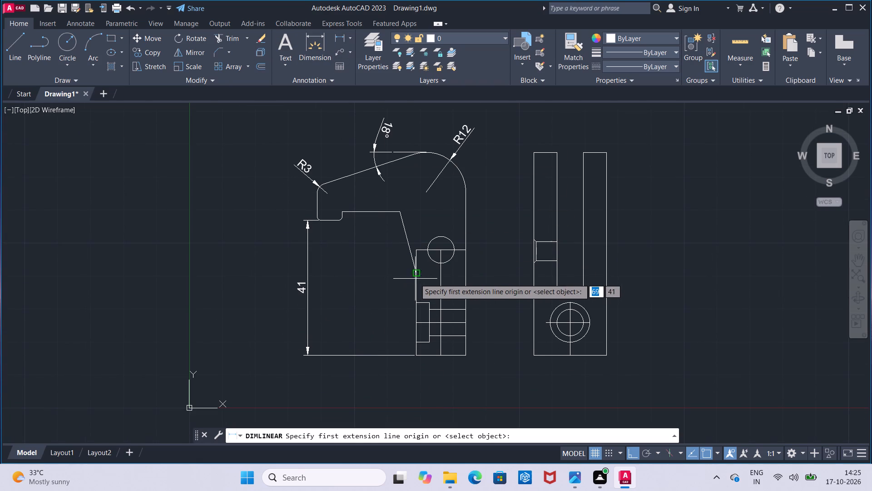
left_click(416, 271)
left_click(416, 353)
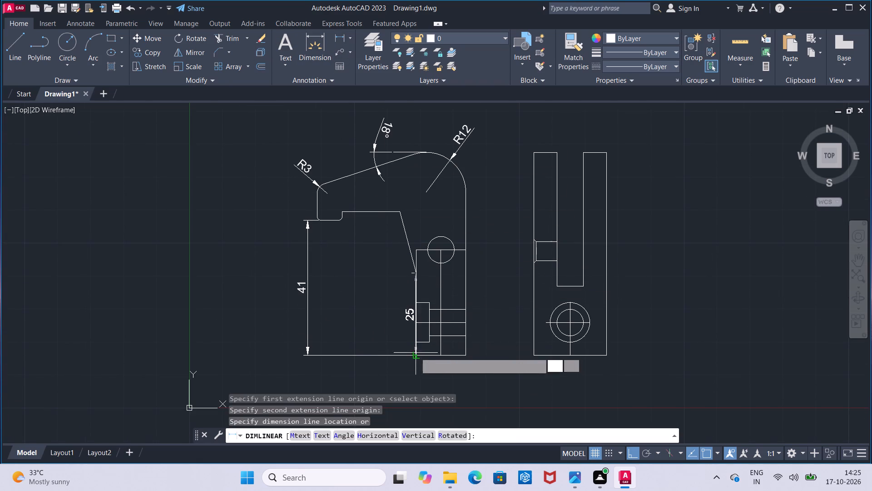
left_click(358, 339)
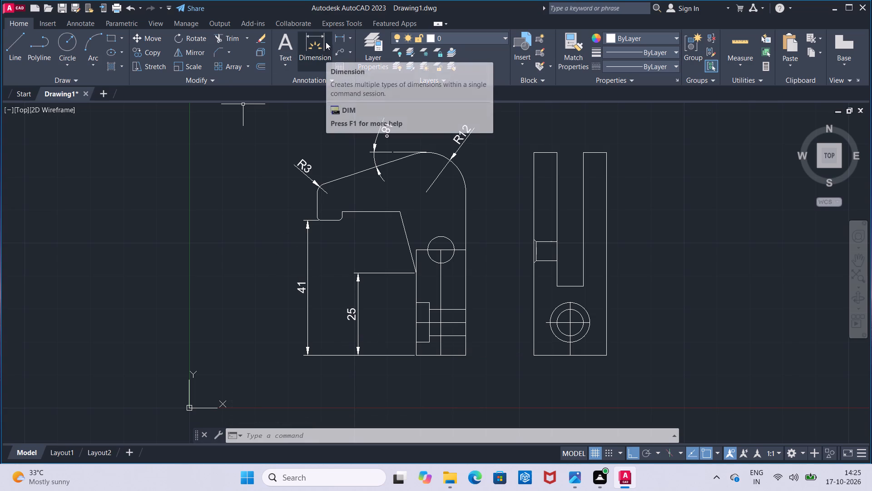
Add a horizontal linear dimension for the counterbore's depth in the front view, placed across the counterbore just below the hole's centerline.
left_click(336, 34)
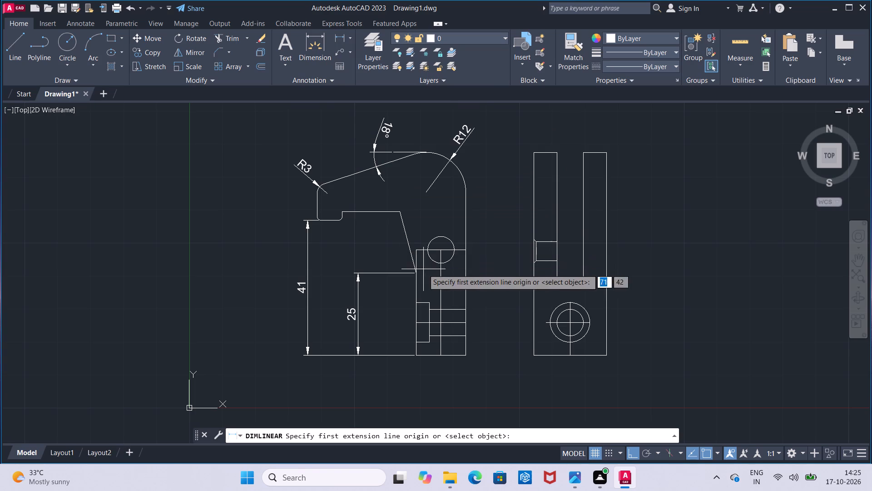
scroll(438, 278, "up", 1)
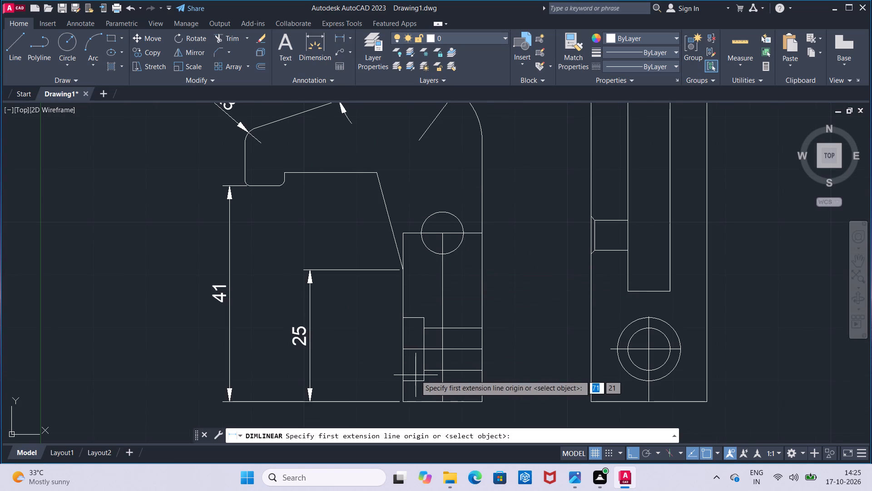
left_click(403, 370)
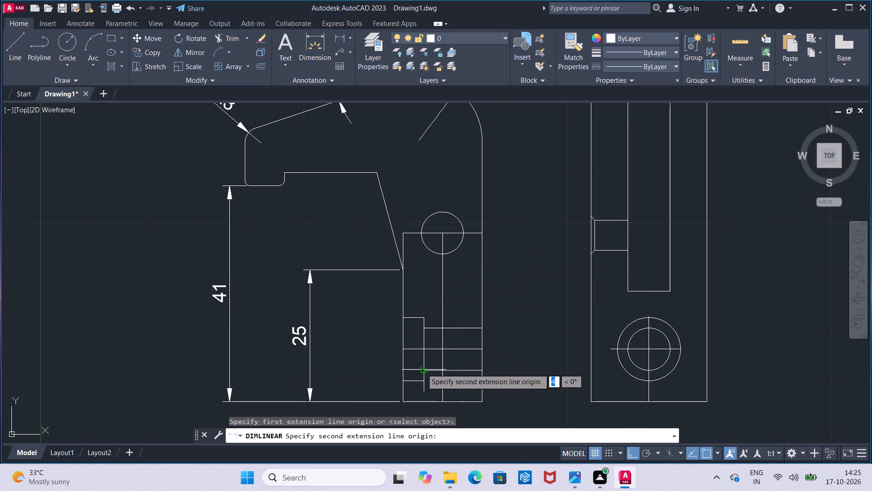
left_click(422, 369)
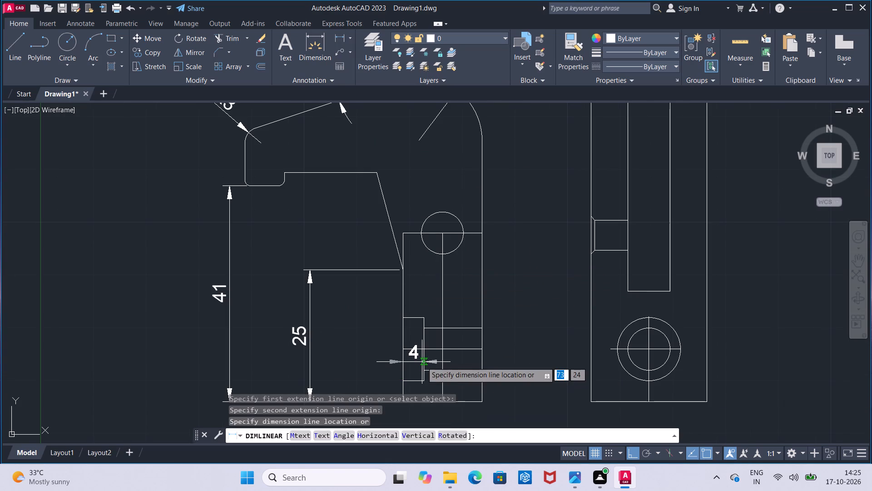
left_click(422, 362)
Add a vertical linear dimension from the counterbored hole's centerline to the front view's base, placed just outside the right edge.
left_click(342, 41)
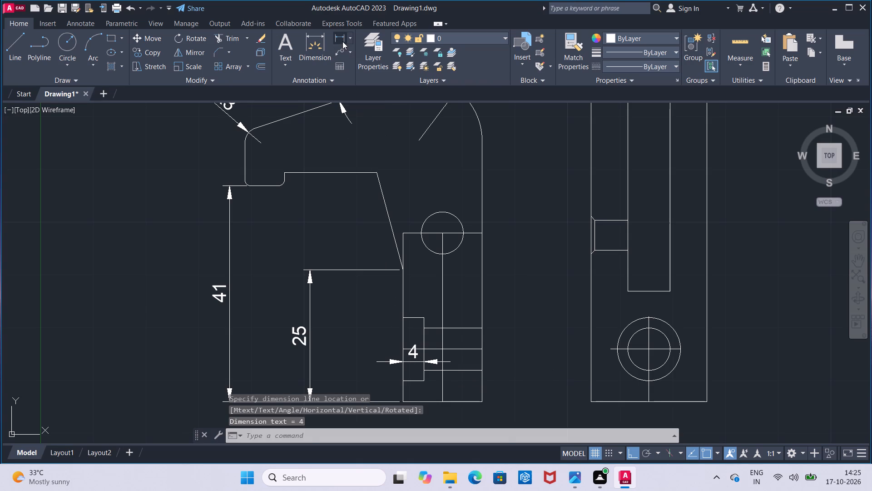
left_click(481, 353)
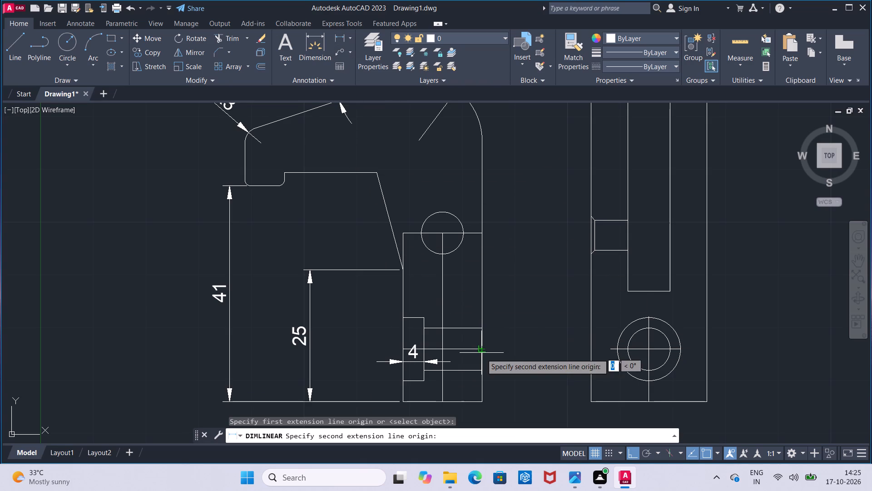
left_click(481, 400)
left_click(493, 396)
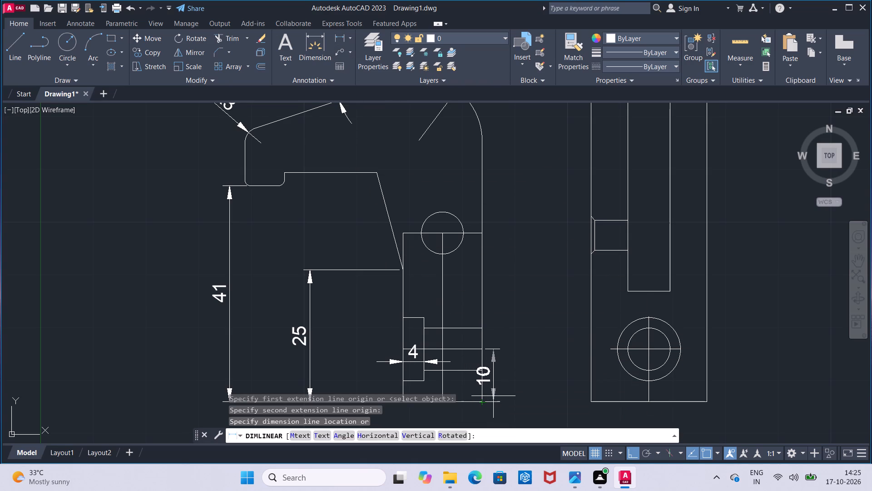
Add a horizontal linear dimension across the full width of the front view's base, placed just below it.
scroll(468, 359, "up", 1)
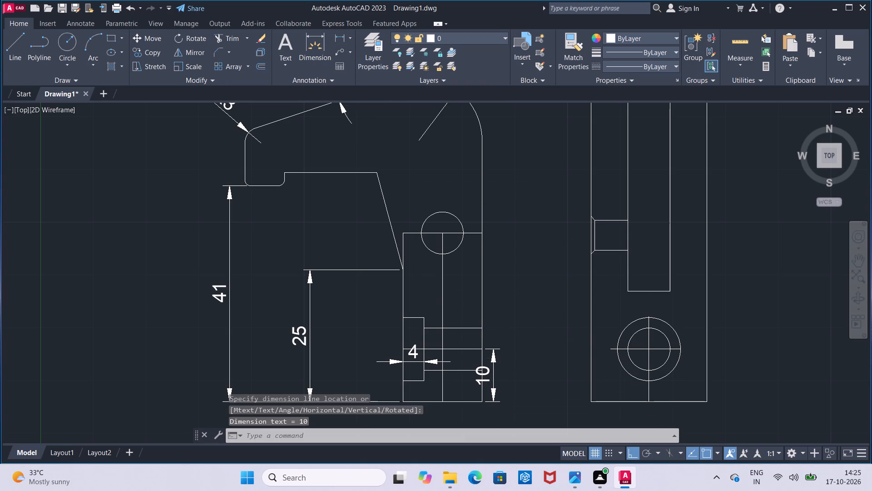
scroll(468, 359, "down", 1)
middle_click_drag(465, 355, 465, 340)
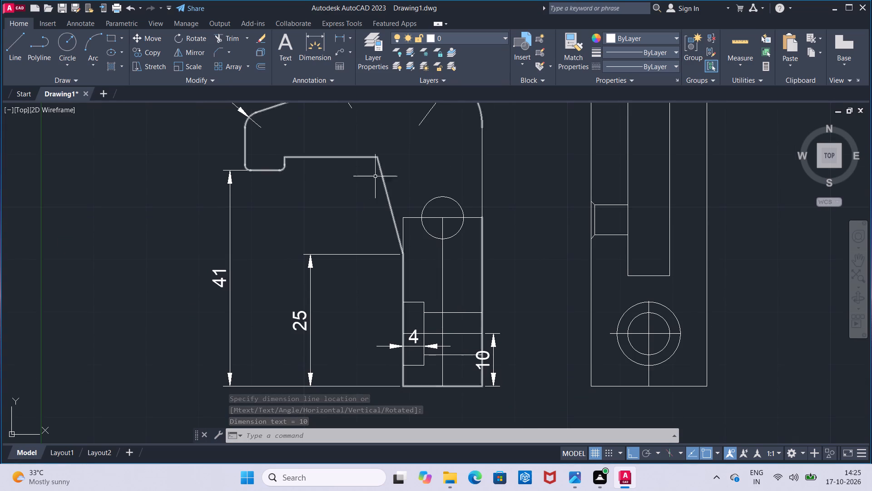
left_click_drag(336, 40, 337, 46)
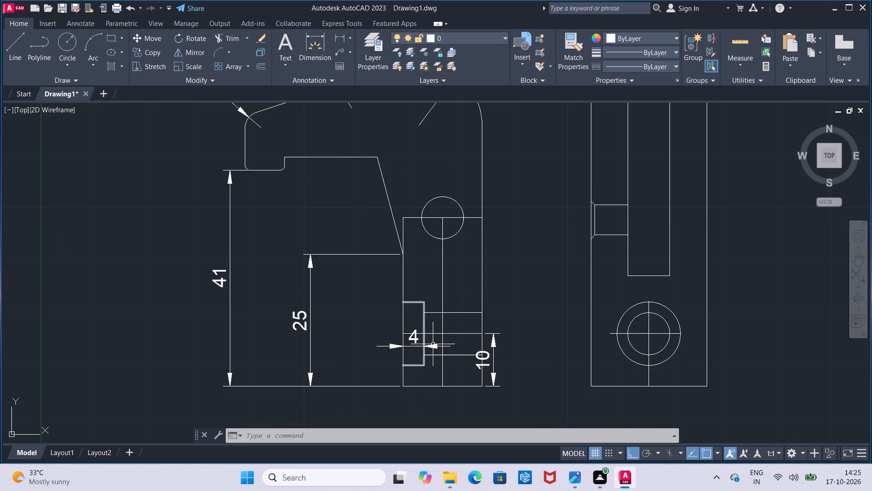
left_click(337, 40)
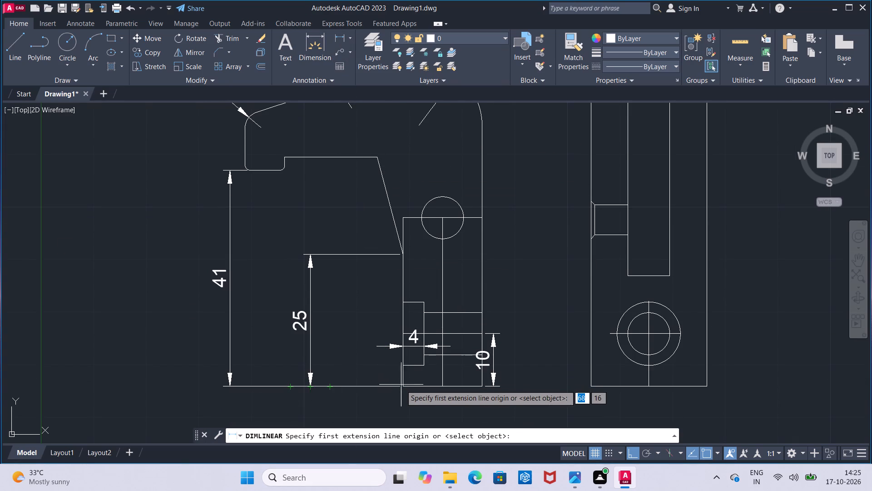
left_click(402, 386)
left_click(479, 387)
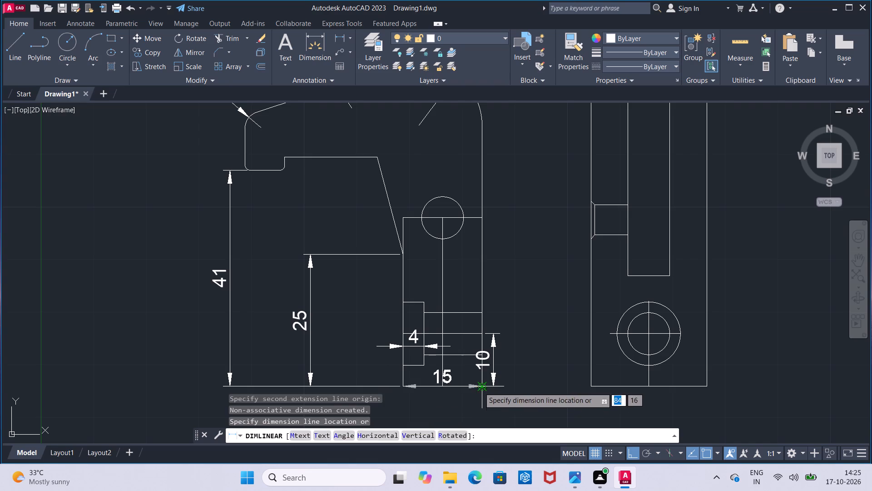
left_click(479, 405)
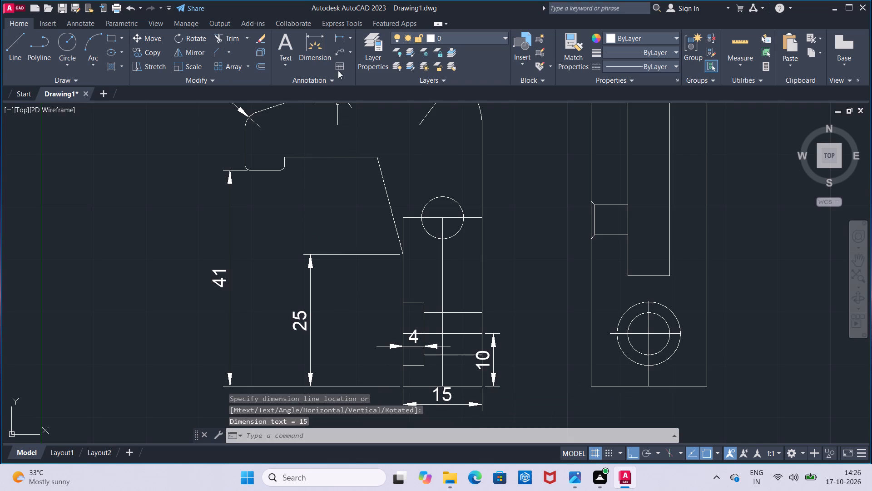
Add a diameter dimension to the front view's pin-hole circle, with its text above and slightly left of the circle.
left_click(351, 36)
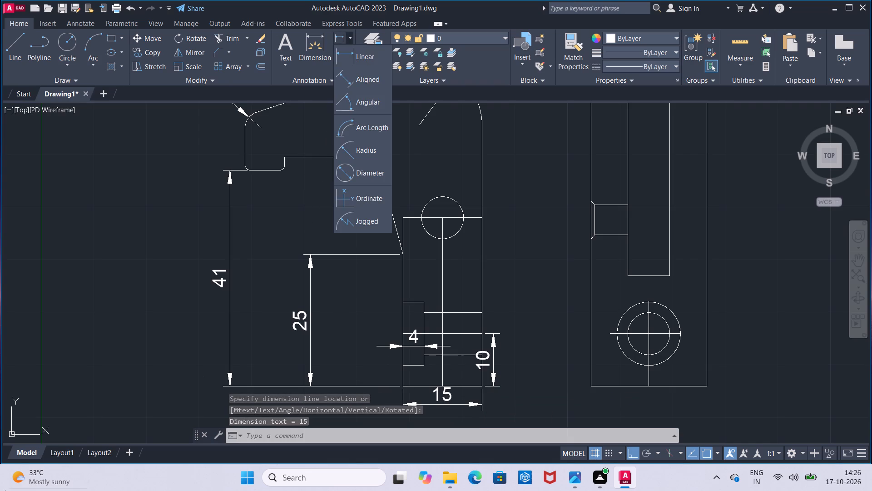
left_click(373, 173)
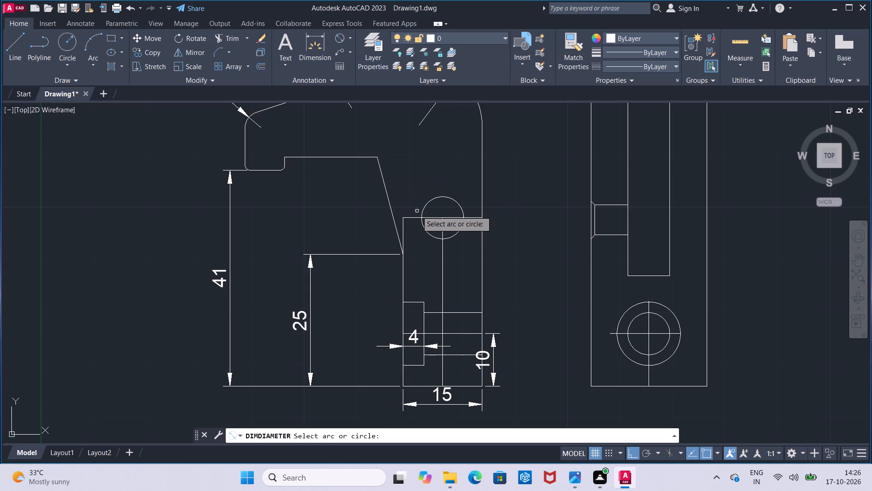
left_click(457, 202)
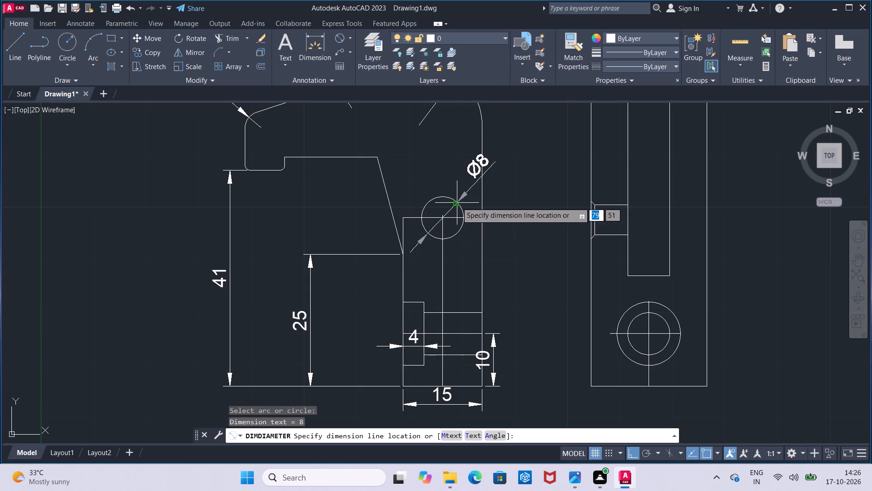
left_click(426, 183)
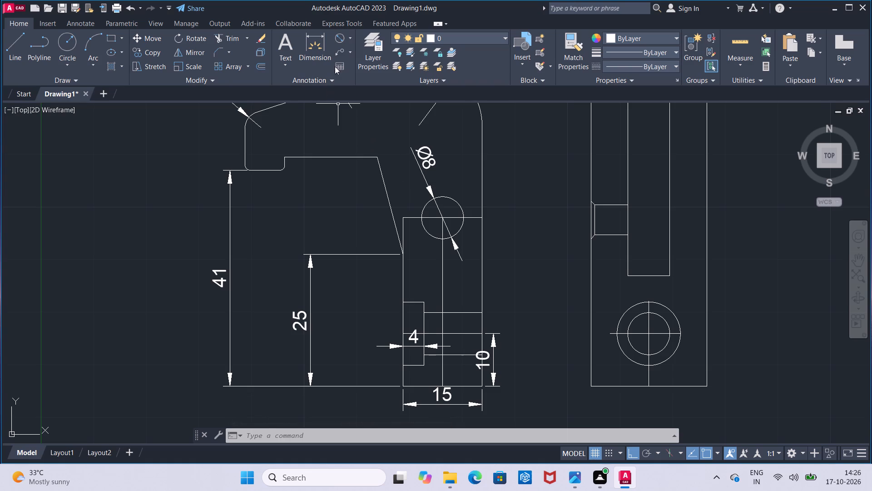
Add a horizontal linear dimension across the full width of the side view's base, placed below it.
left_click(351, 41)
left_click(352, 60)
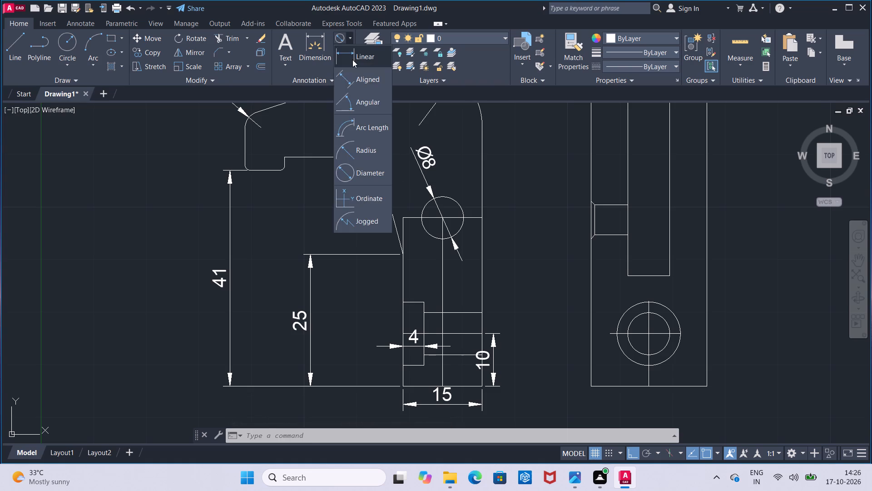
left_click(591, 384)
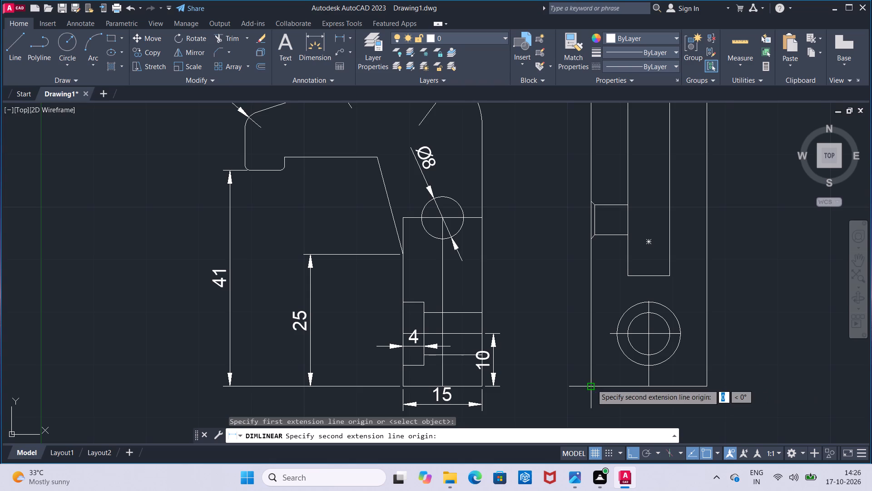
left_click(711, 391)
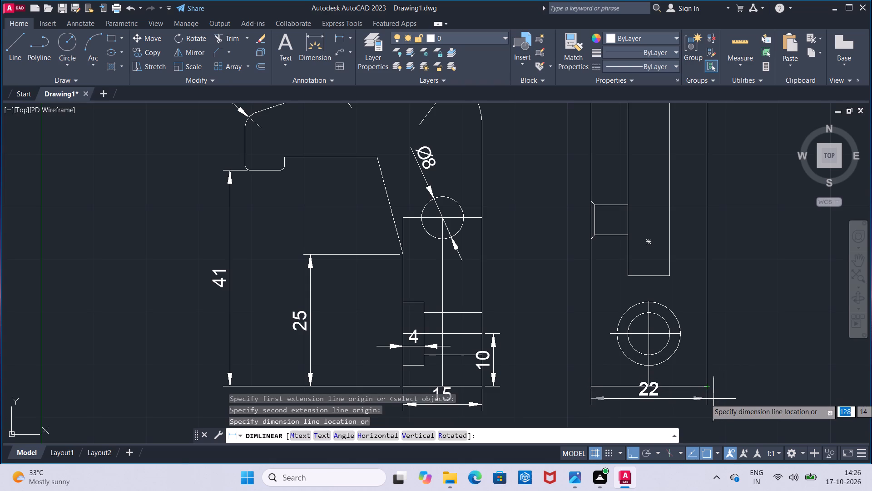
left_click(715, 413)
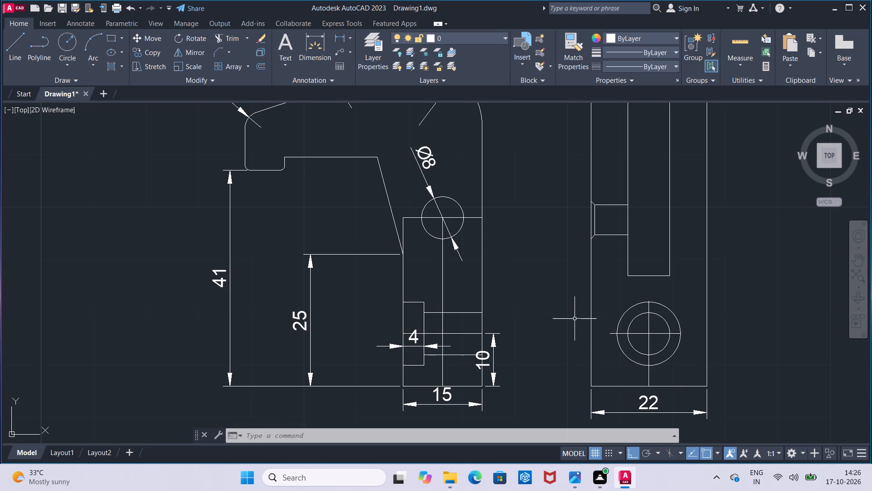
Add an angular dimension between the lower chamfer line and the small hole's bottom edge in the side view, placed at the left edge.
scroll(575, 318, "down", 1)
middle_click_drag(586, 295, 572, 312)
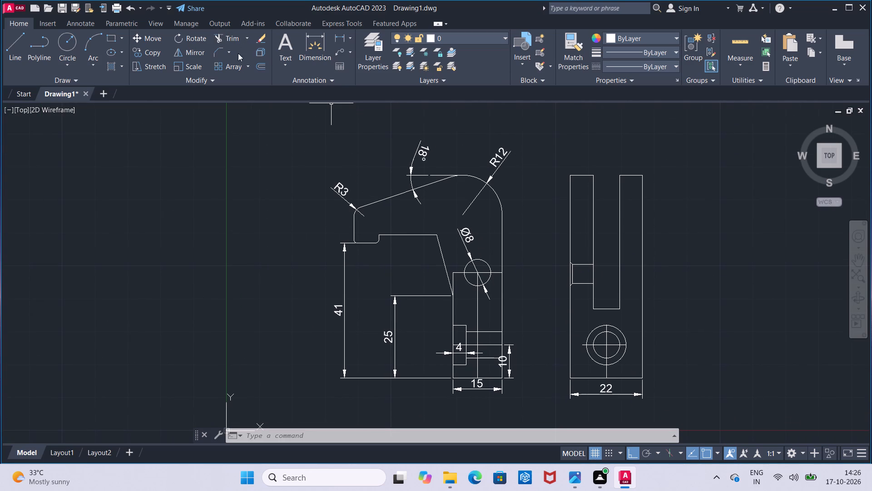
left_click(351, 44)
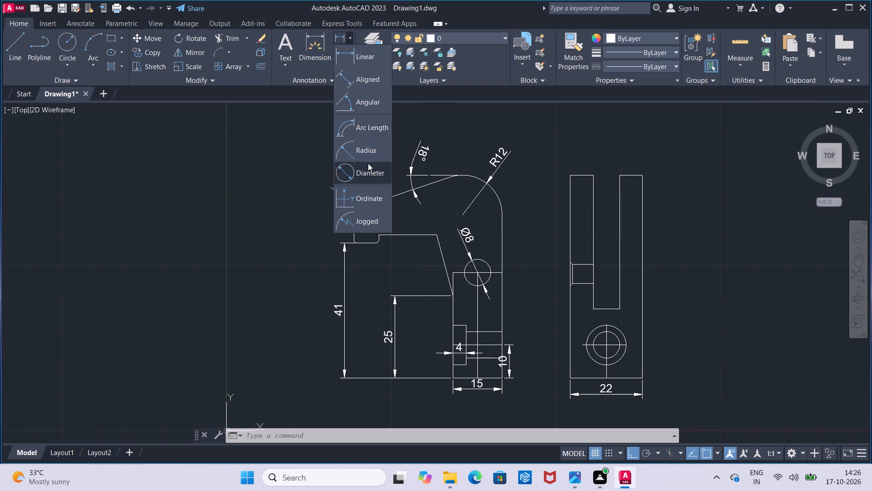
left_click(376, 109)
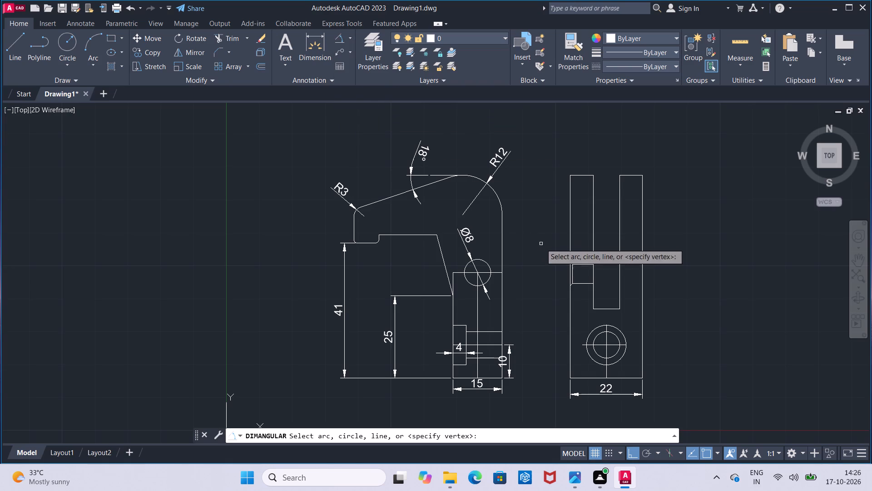
scroll(539, 252, "up", 1)
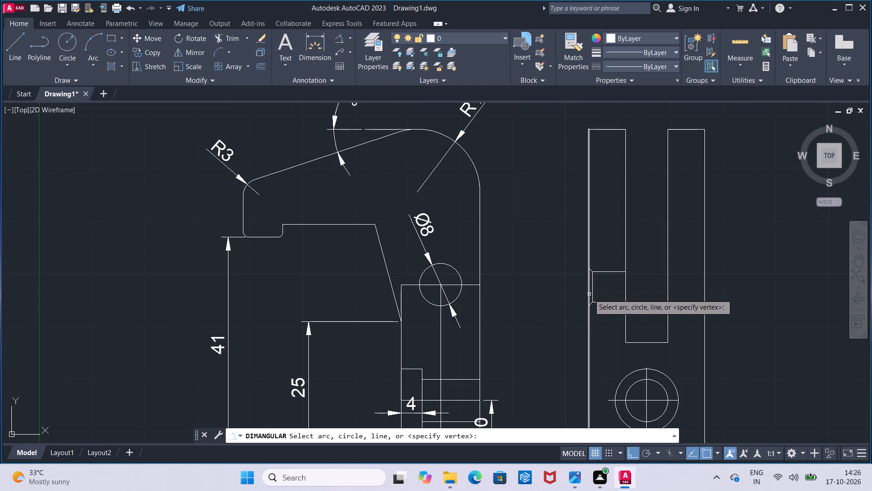
left_click(590, 303)
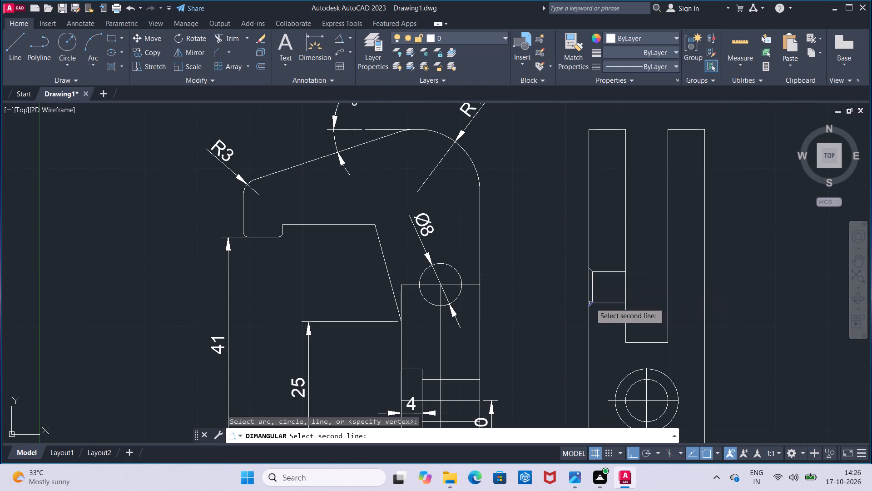
left_click(599, 303)
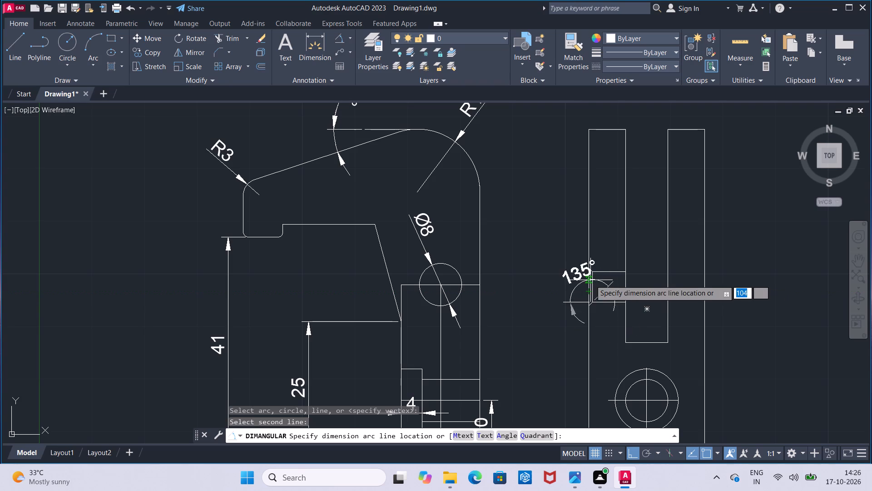
left_click(588, 304)
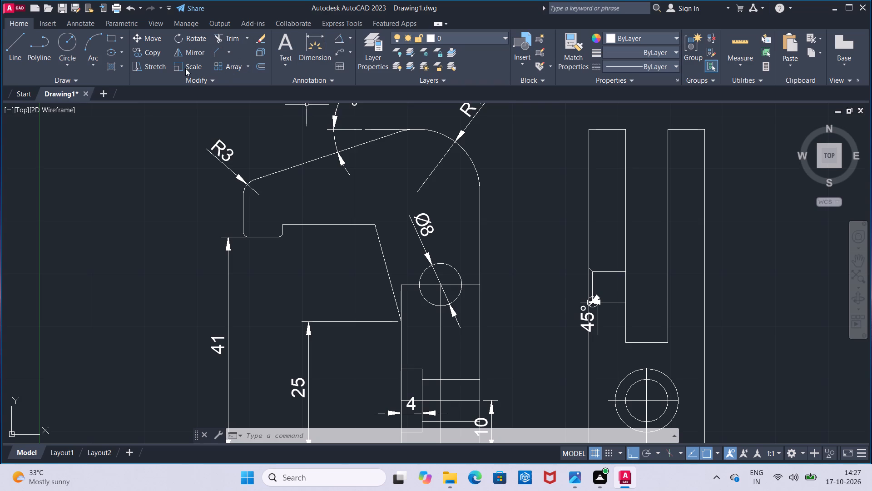
Fillet the lower-left inner corner of the side view's slot with a radius of 1.
left_click(229, 54)
left_click(241, 74)
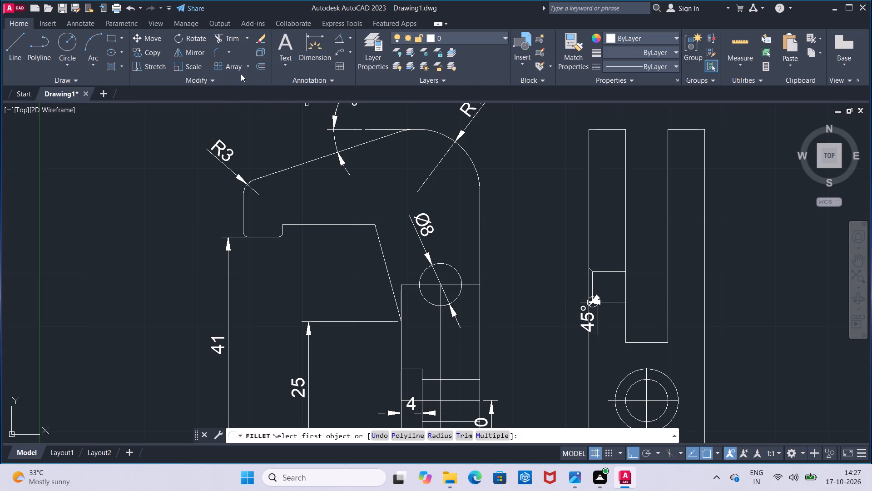
left_click(445, 432)
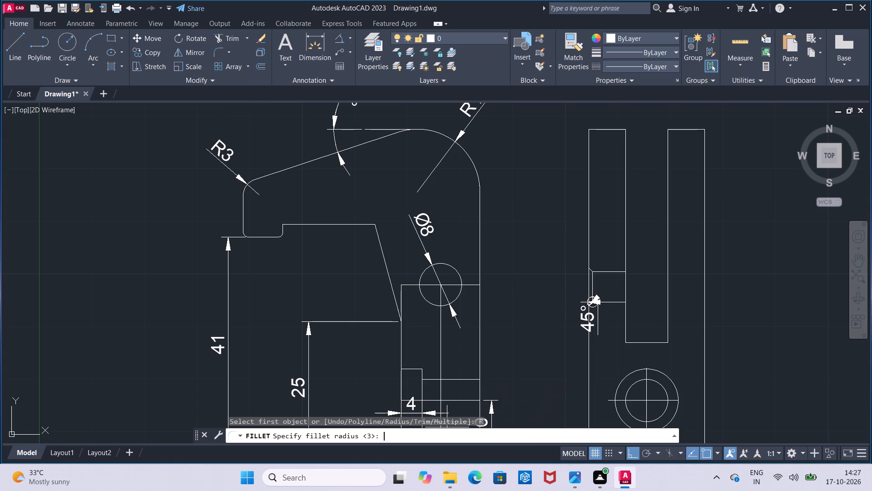
key("1")
key("Return")
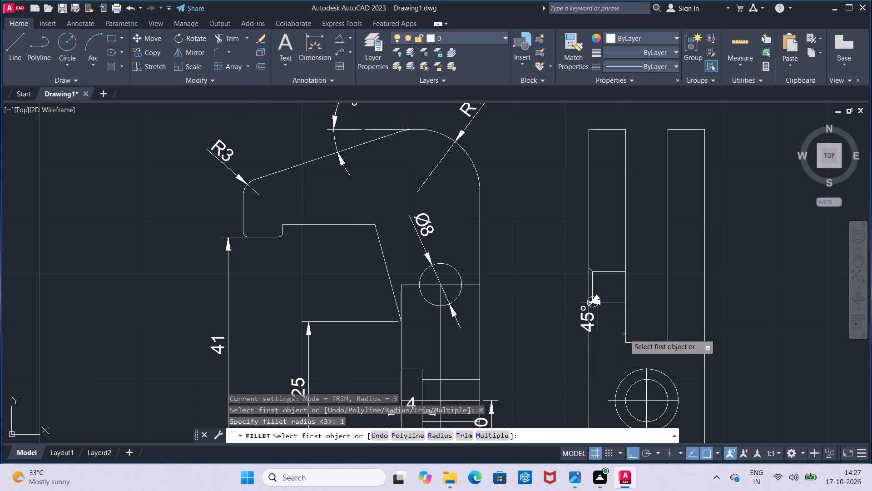
left_click(624, 334)
left_click(628, 341)
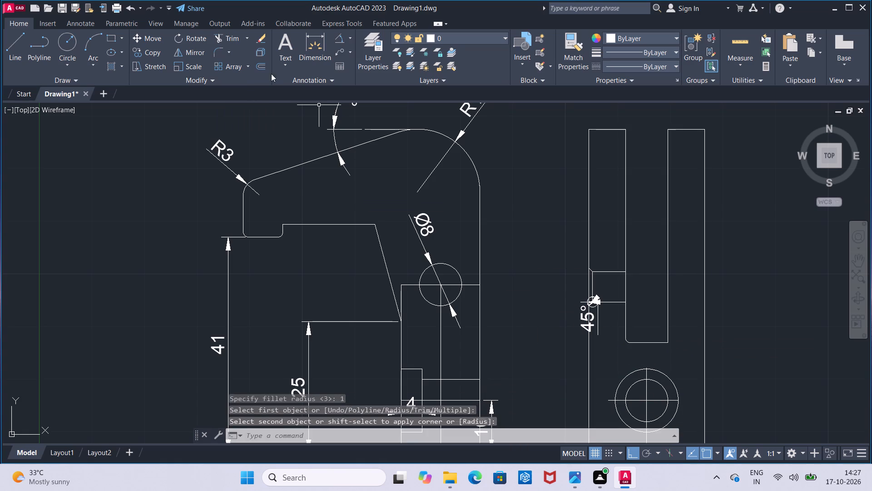
Fillet the lower-right inner corner of the side view's slot with a radius of 1.
left_click(221, 53)
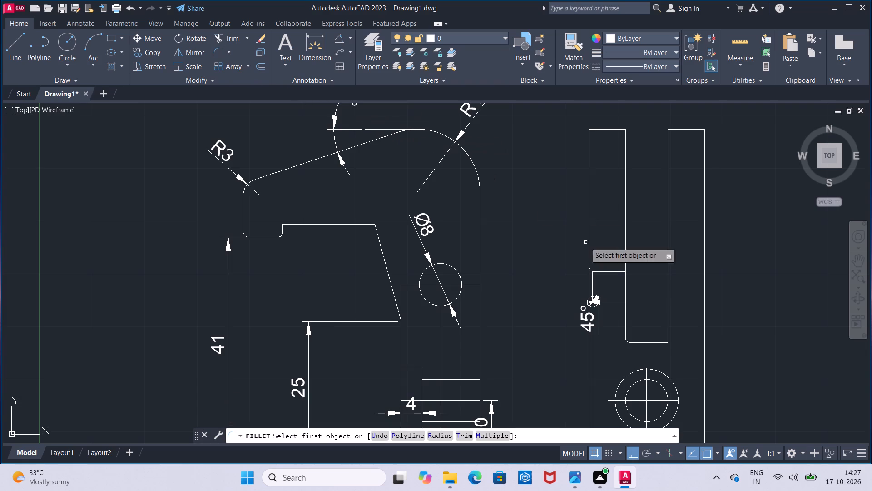
left_click(669, 327)
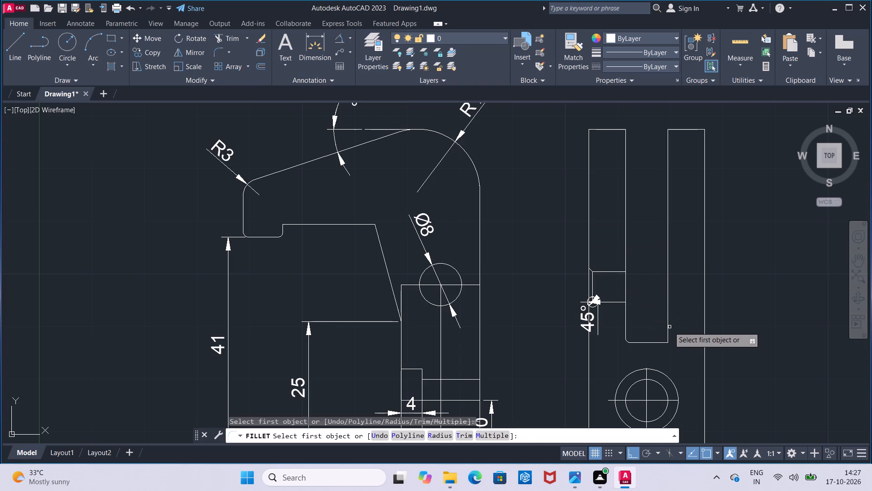
left_click(669, 327)
left_click(662, 342)
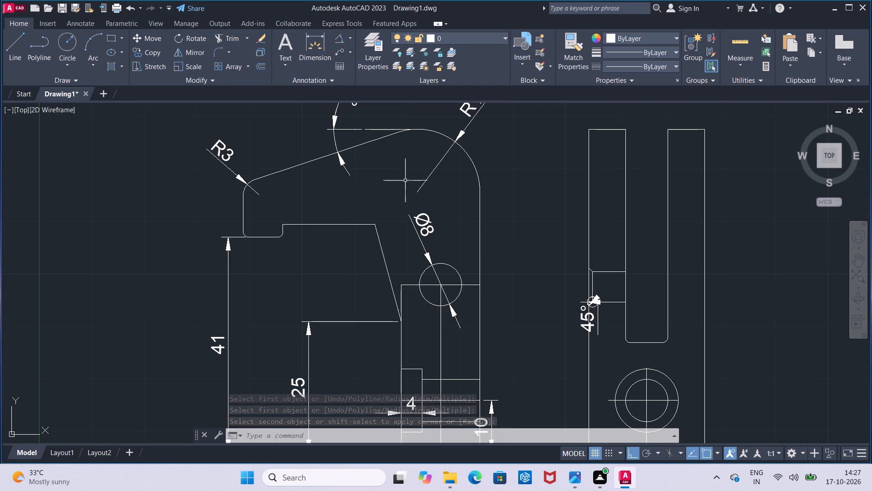
Add a horizontal linear dimension across the top of the side view's left prong, placed just above it.
left_click(347, 35)
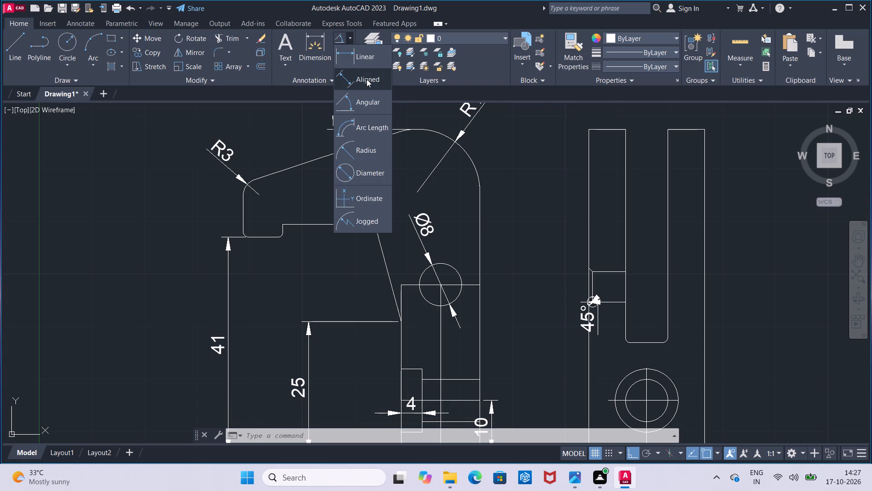
left_click(372, 59)
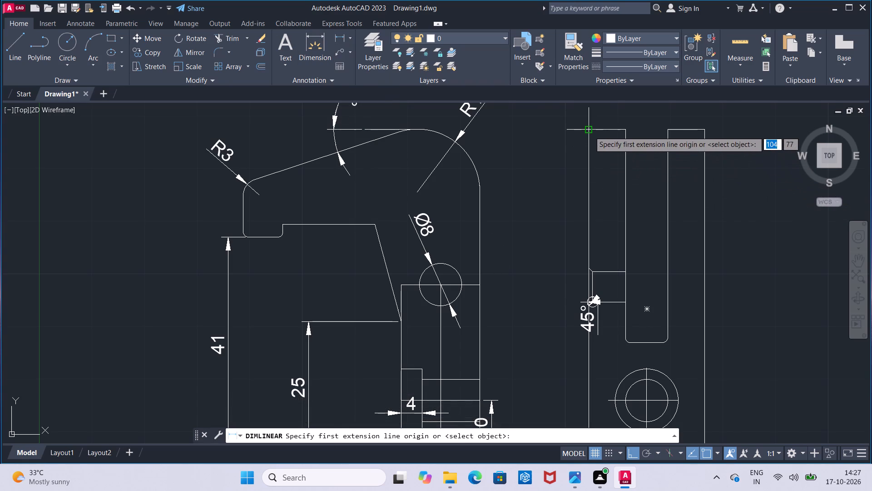
left_click(590, 131)
left_click(621, 128)
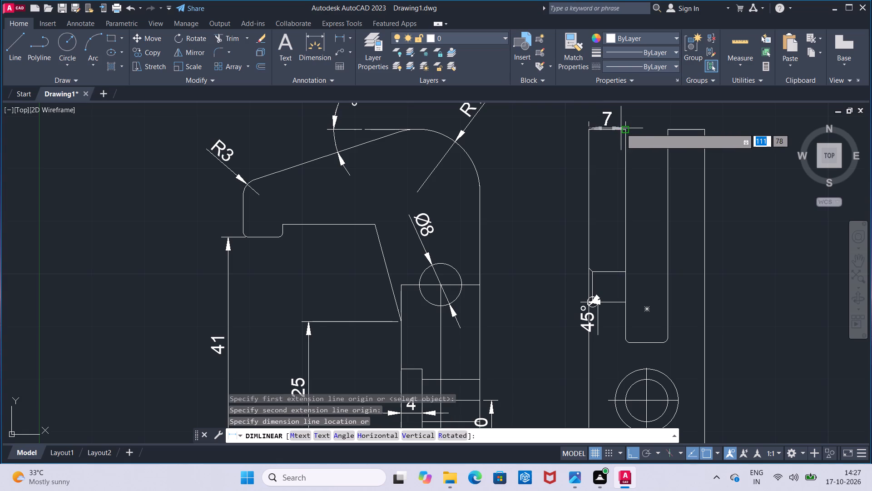
left_click(621, 120)
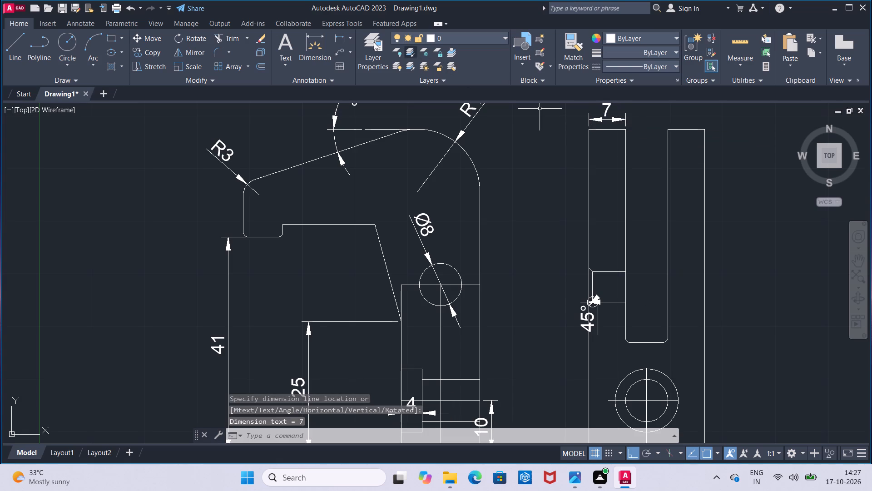
Add a horizontal linear dimension across the slot opening between the side view's prongs, placed above the top edges.
left_click(343, 40)
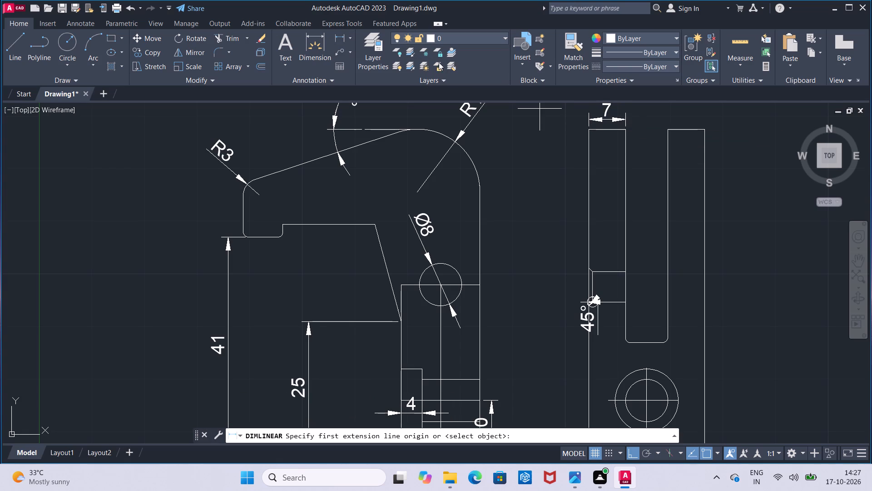
left_click(622, 128)
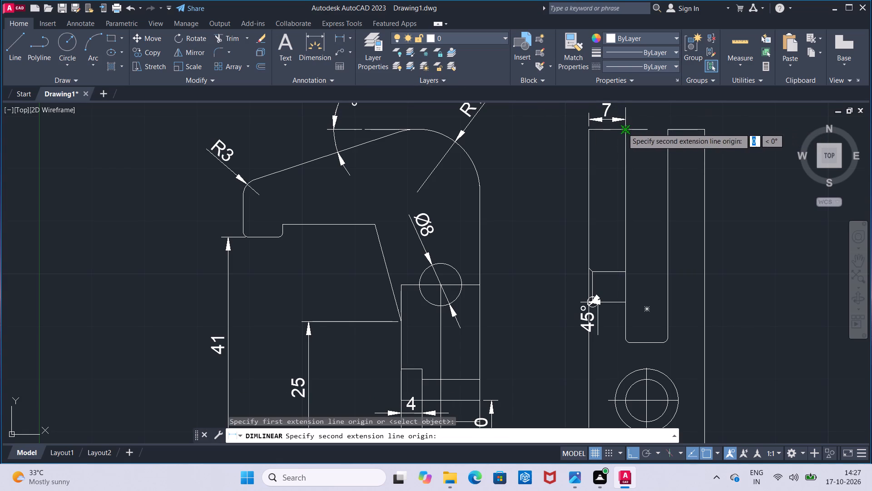
left_click(662, 129)
left_click(662, 116)
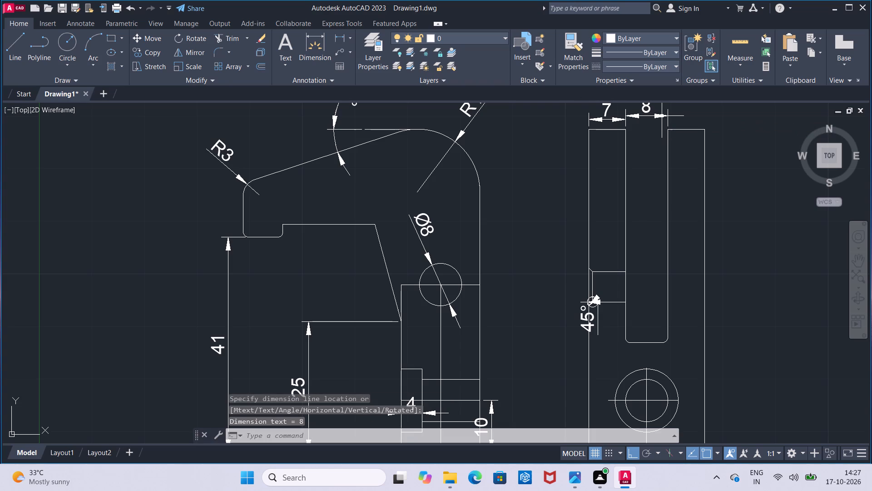
Add a horizontal linear dimension across the top of the side view's right prong, placed just above it.
left_click(339, 34)
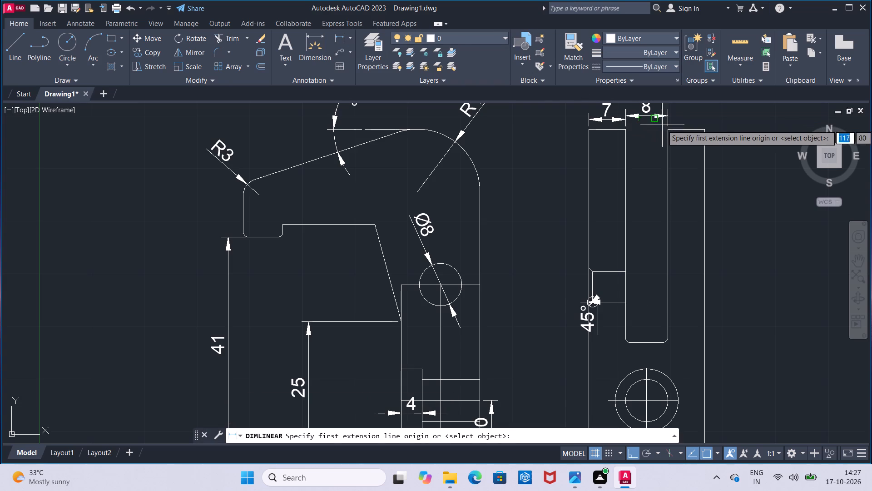
left_click(670, 132)
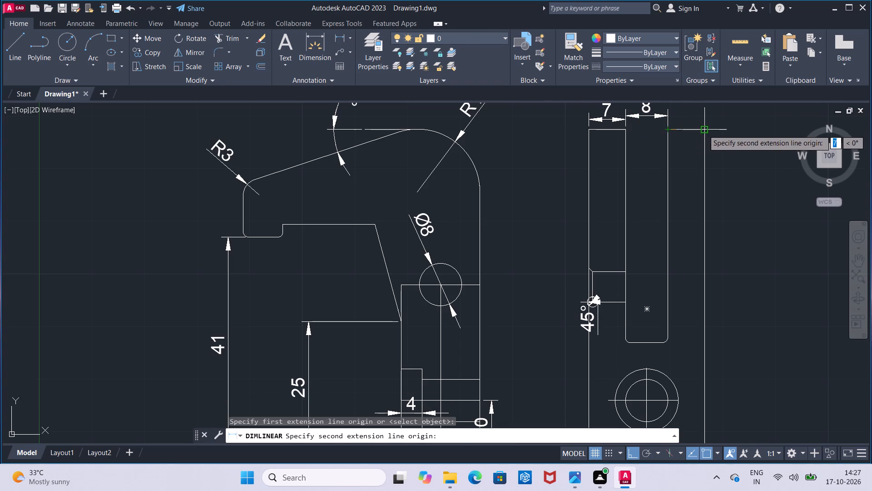
left_click(704, 130)
left_click(704, 121)
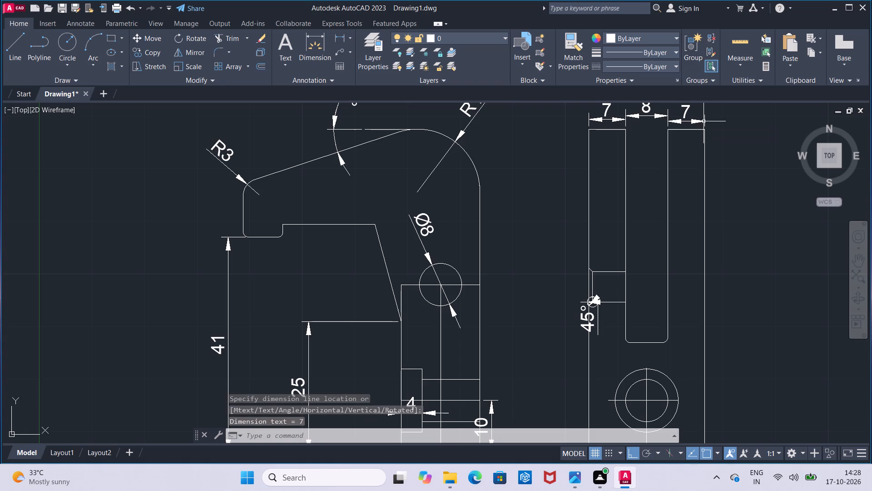
Turn off command log file recording with the LOGFILEOFF command.
scroll(706, 240, "down", 2)
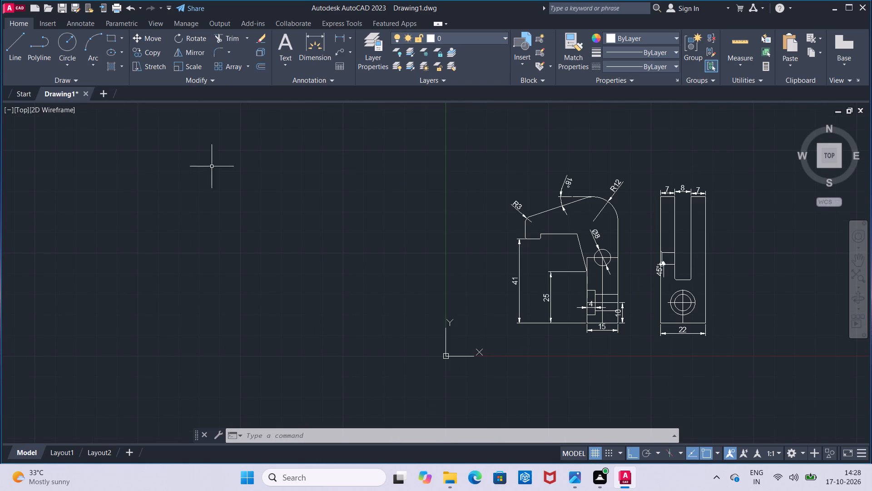
left_click(398, 431)
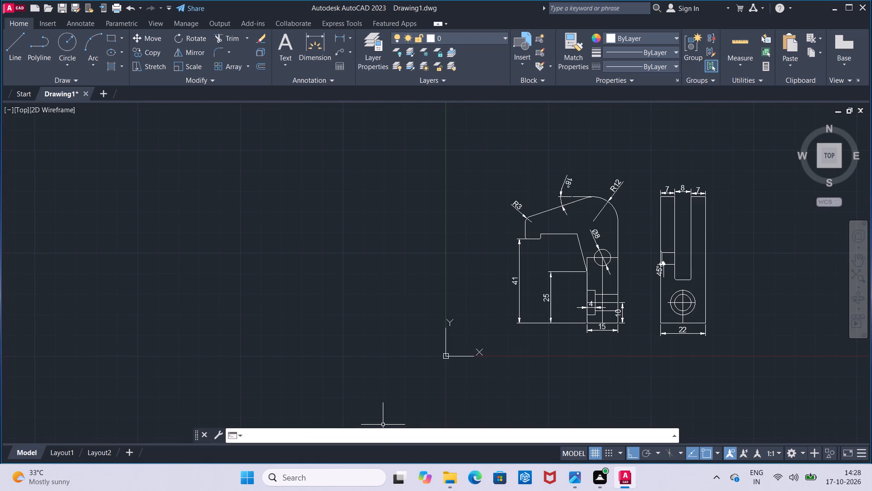
left_click(416, 443)
type("log")
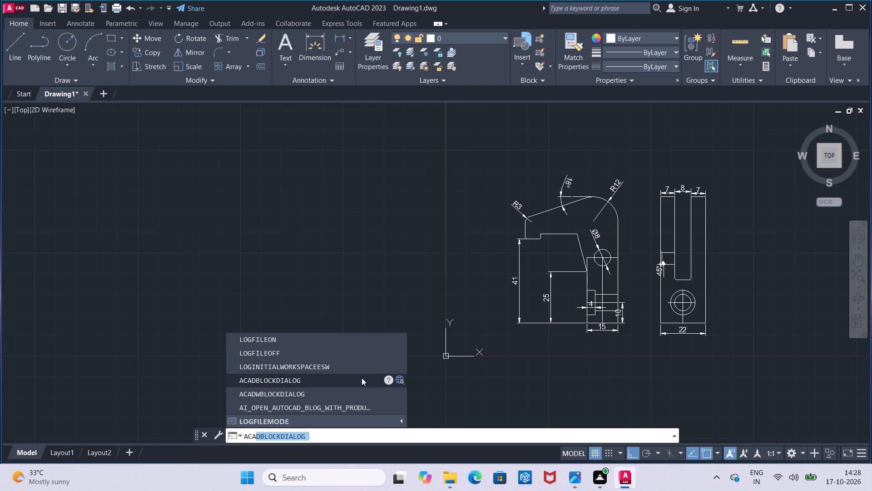
left_click(347, 348)
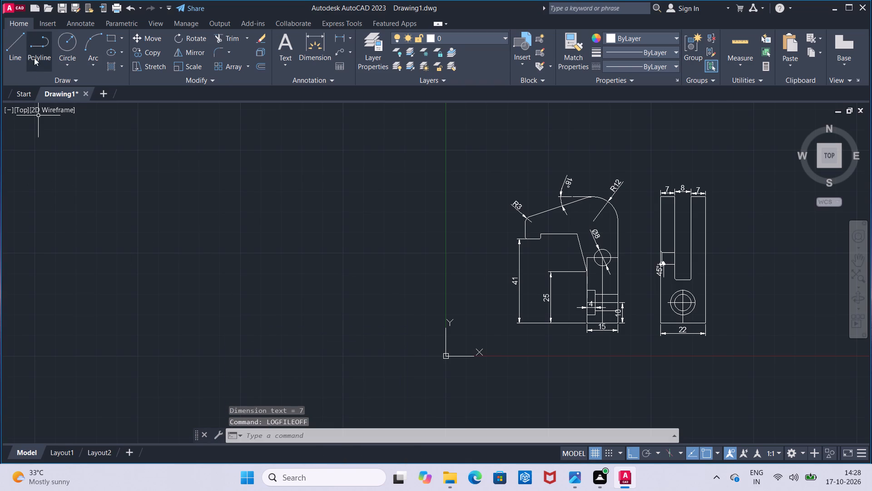
Save the drawing in the Documents folder as "Toggle Clamp Hook" in AutoCAD 2018 Drawing format.
left_click(60, 11)
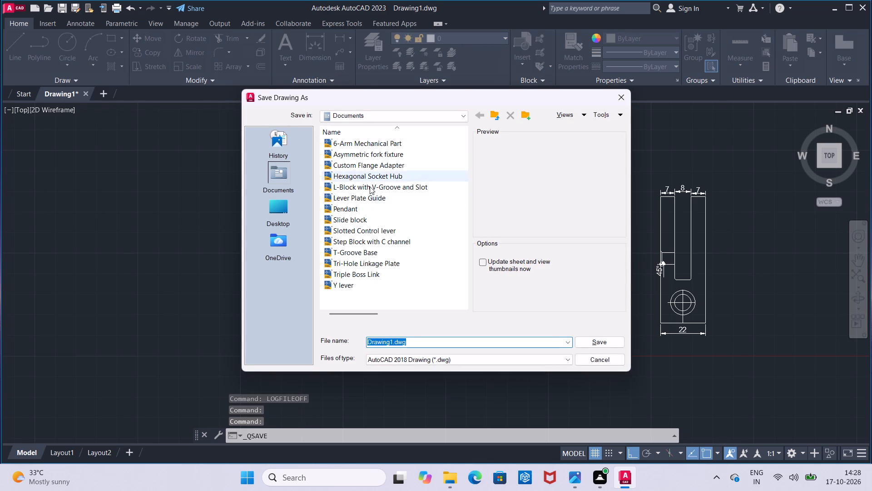
key("BackSpace")
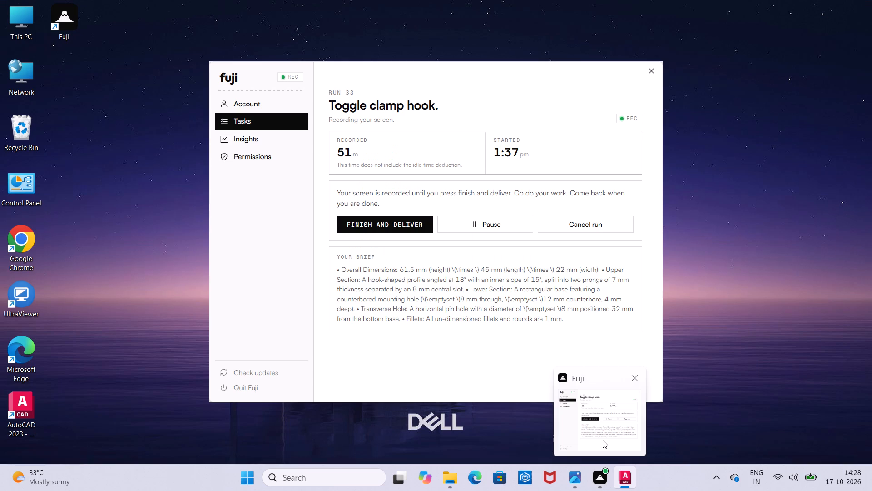
left_click(439, 346)
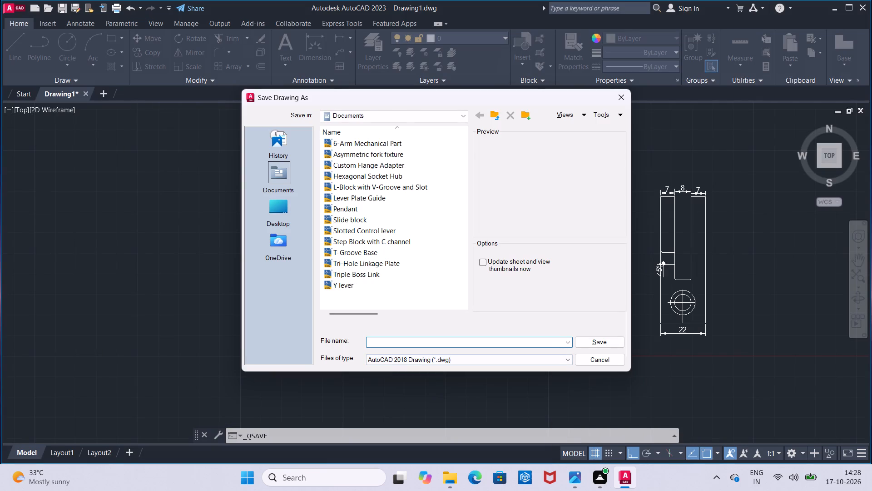
key("t")
type("oggle")
key("space")
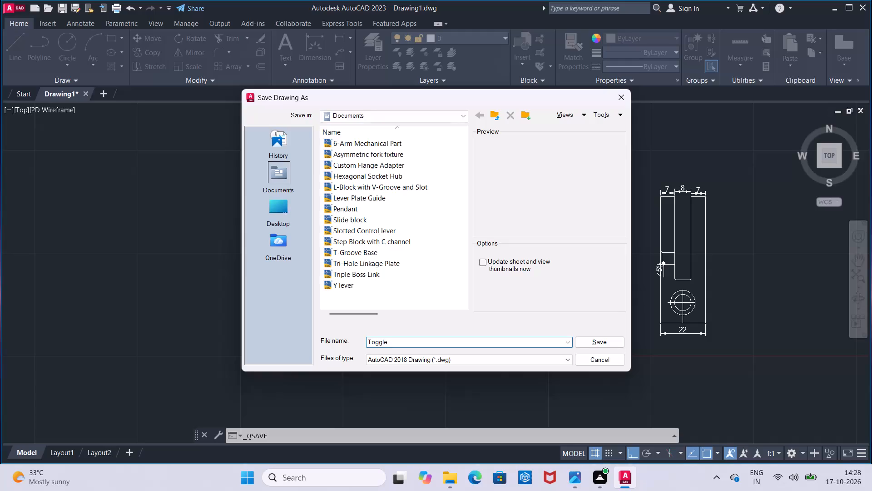
key("c")
type("lamp")
key("space")
key("h")
type("ooj")
key("BackSpace")
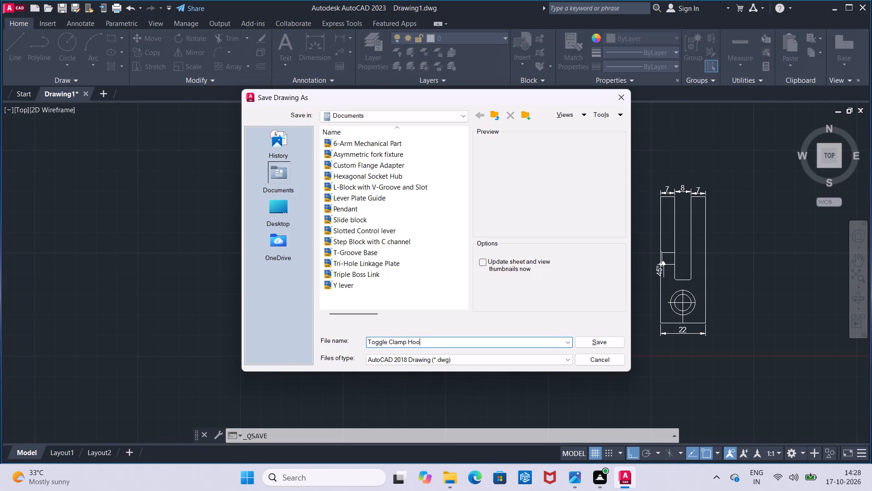
key("k")
left_click(583, 347)
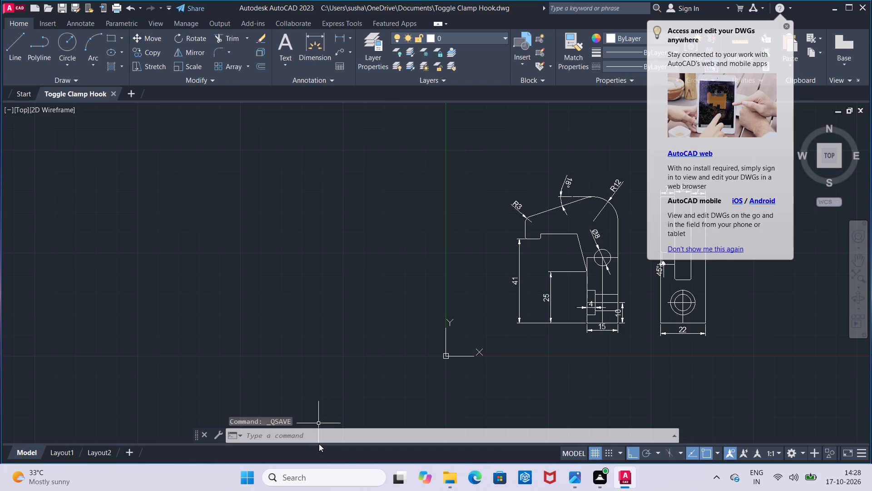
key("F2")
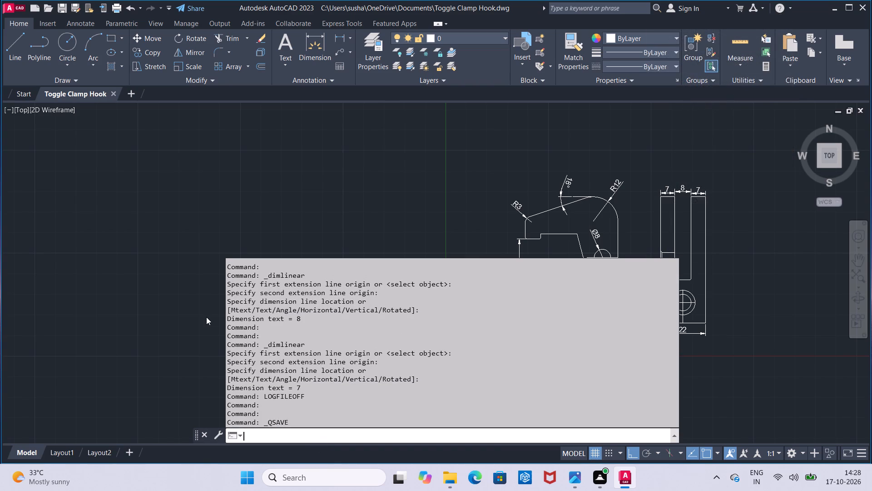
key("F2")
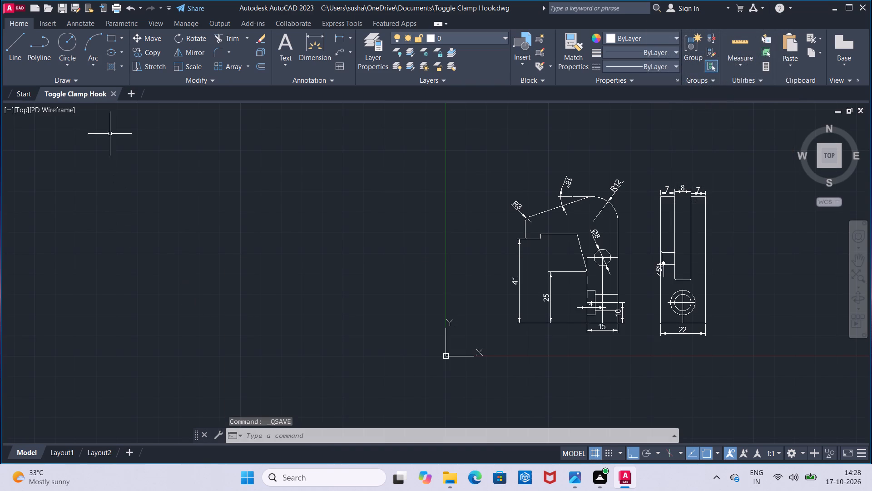
Start a plot of the drawing on ISO A4 (297.00 x 210.00 MM) paper and center the plot.
left_click(121, 14)
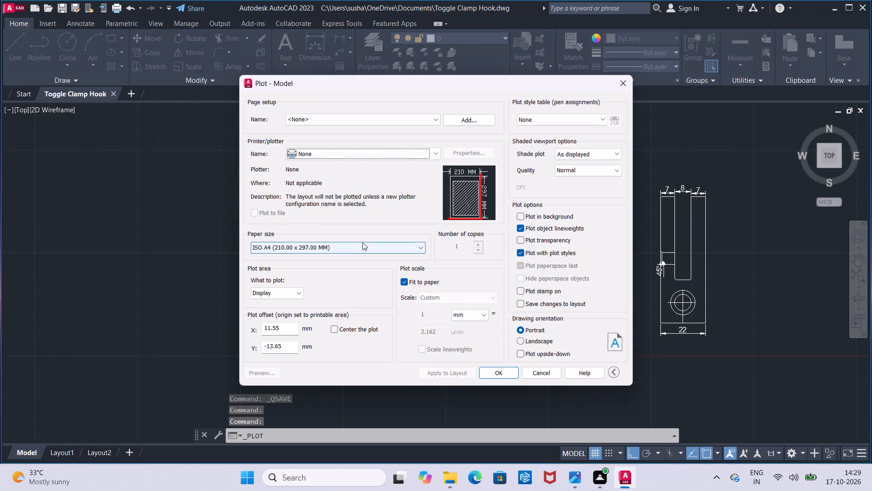
left_click(362, 242)
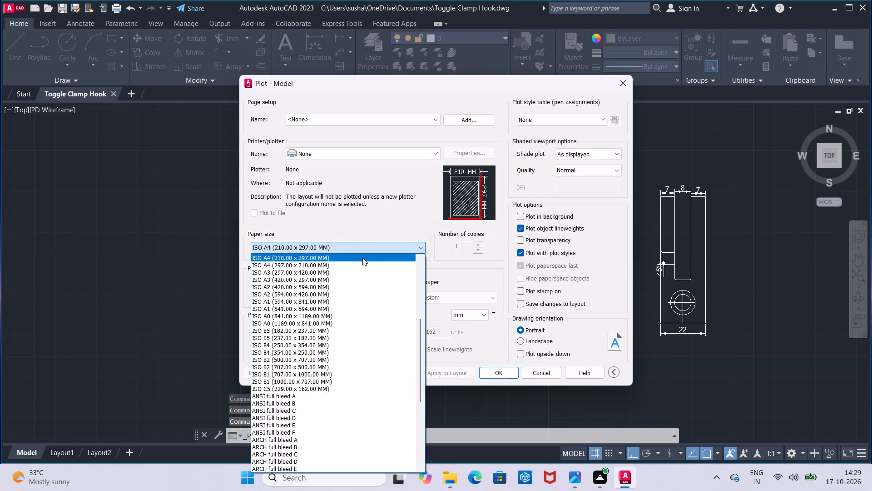
left_click(362, 264)
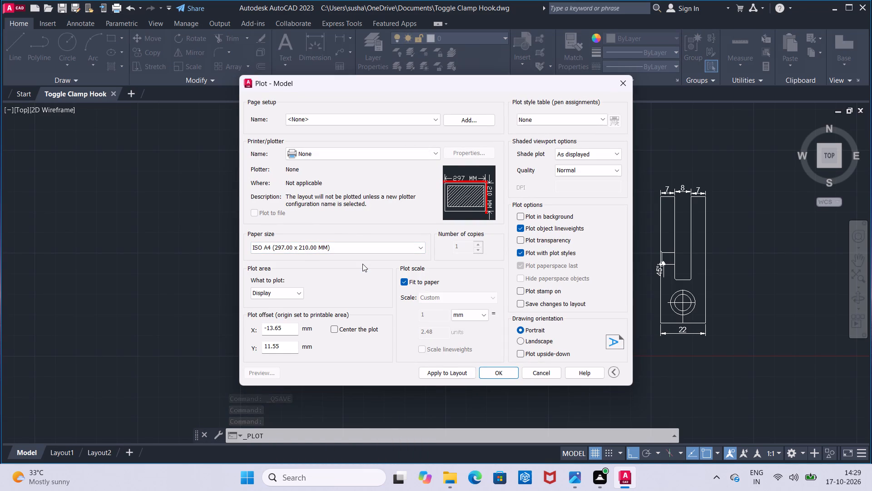
left_click(334, 326)
Define the plot area as a window enclosing both dimensioned views.
left_click(284, 296)
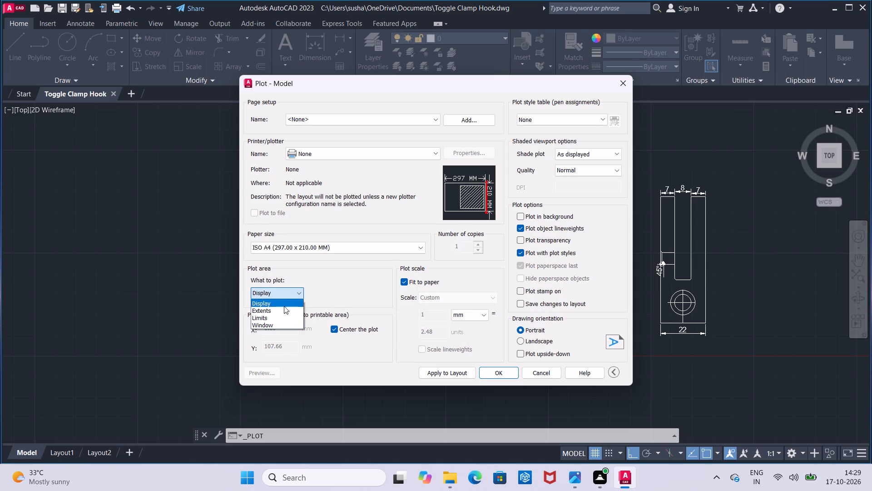
left_click(283, 324)
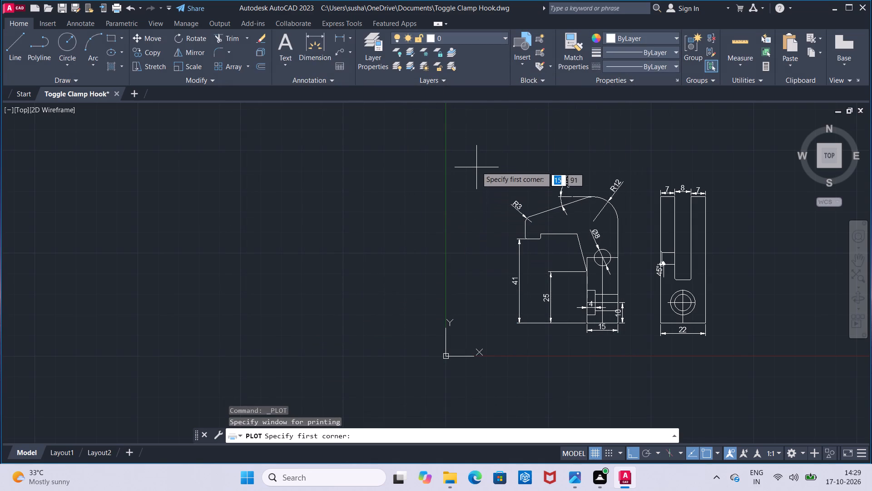
left_click(480, 138)
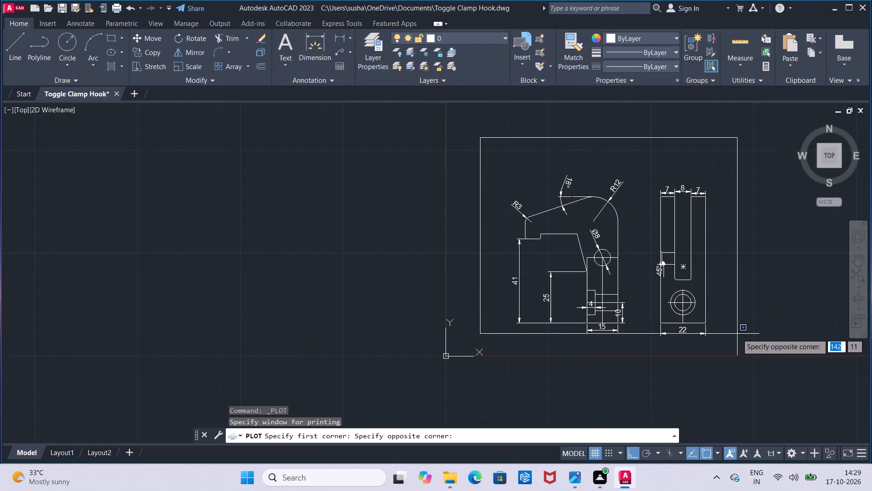
left_click(743, 346)
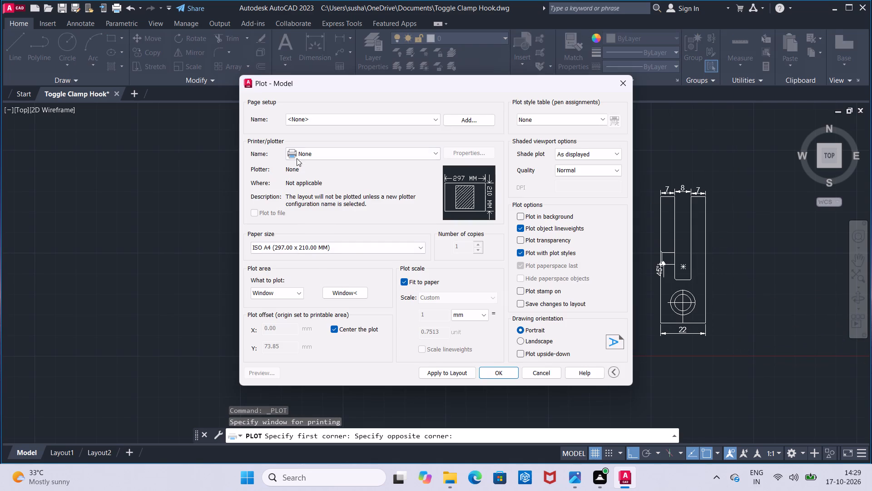
Plot the drawing with the DWG To PDF.pc3 plotter and save it in Documents as Toggle Clamp Hook-Model.pdf.
left_click(303, 157)
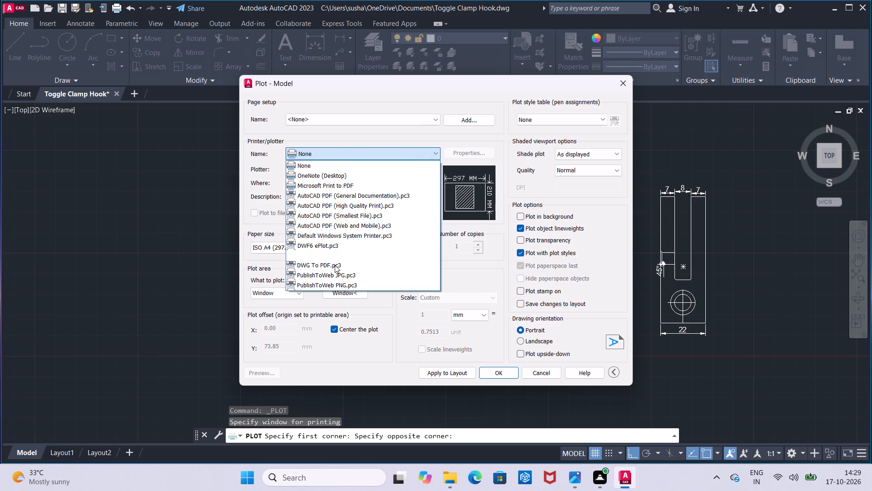
left_click(335, 265)
left_click(497, 368)
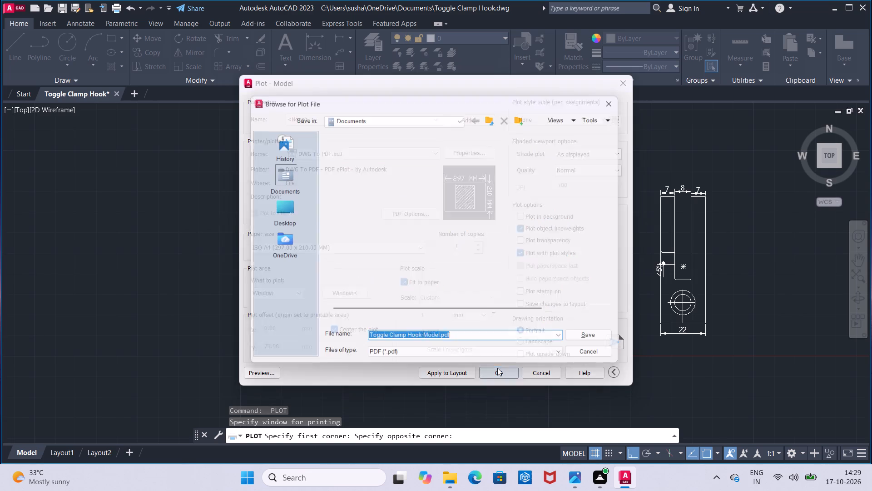
left_click(585, 346)
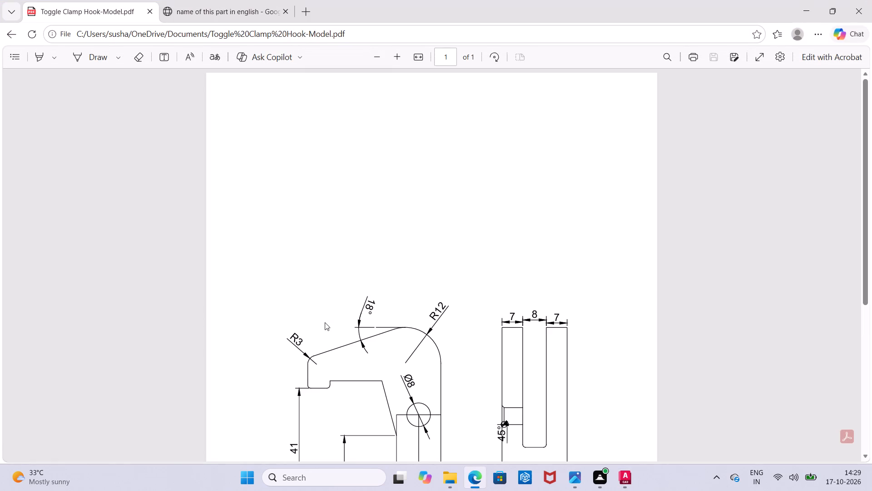
Check both dimensioned views in the plotted PDF in Microsoft Edge and close the browser.
scroll(325, 322, "down", 8)
scroll(325, 322, "up", 4)
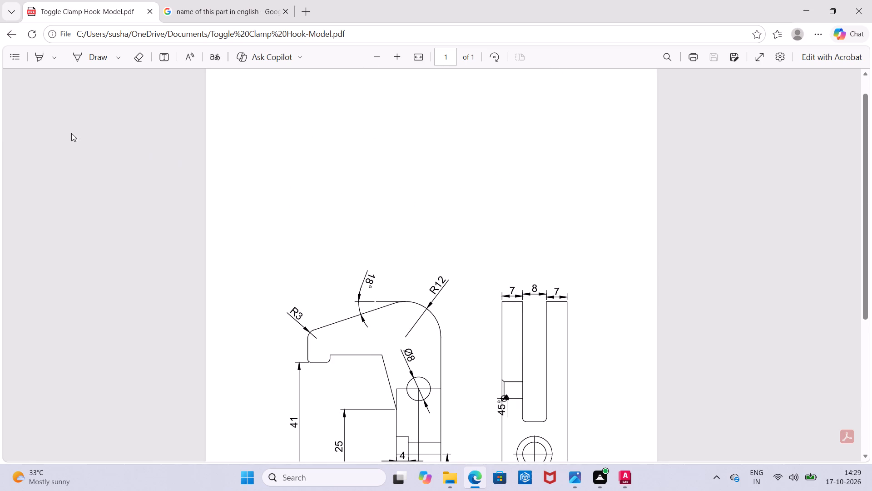
left_click(853, 16)
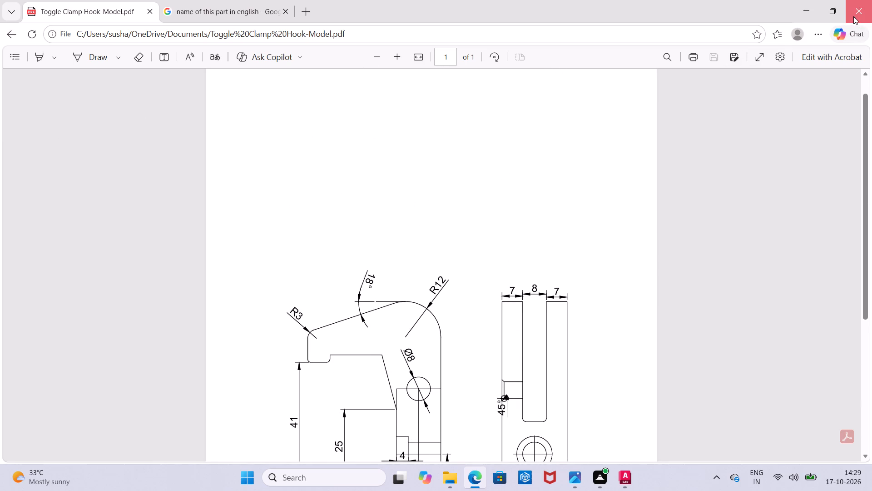
Close the Toggle Clamp Hook drawing and exit AutoCAD.
left_click(859, 9)
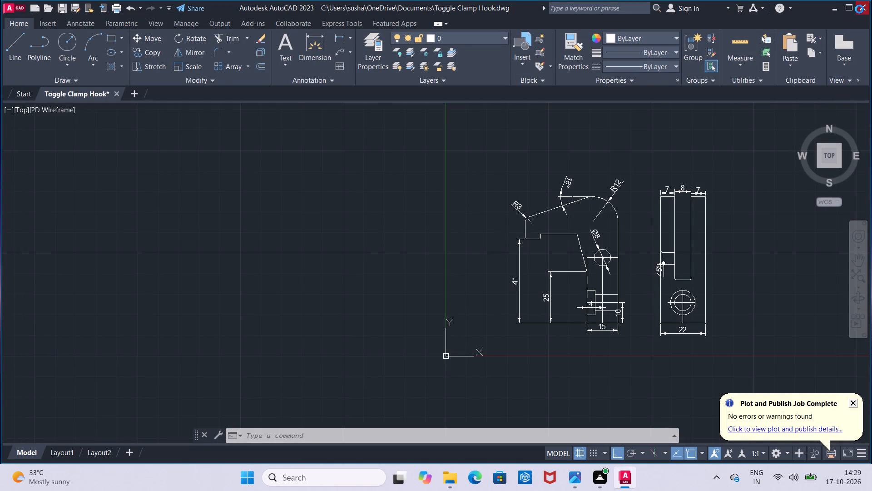
left_click(423, 264)
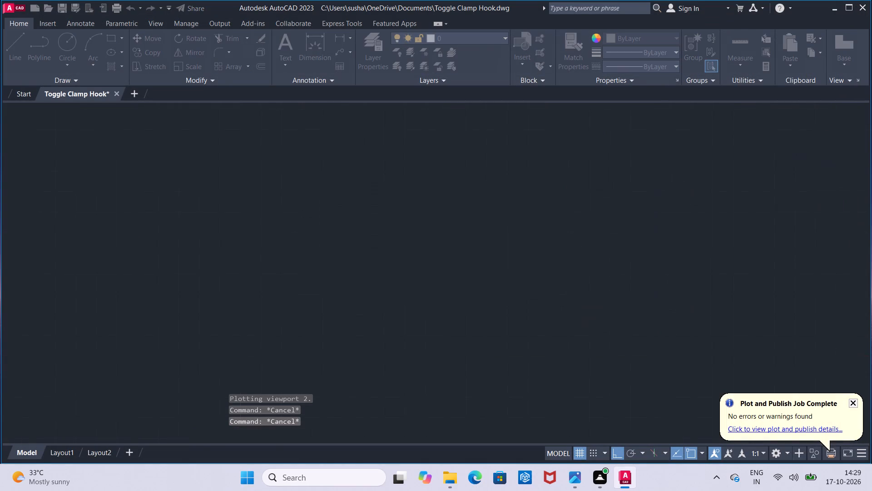